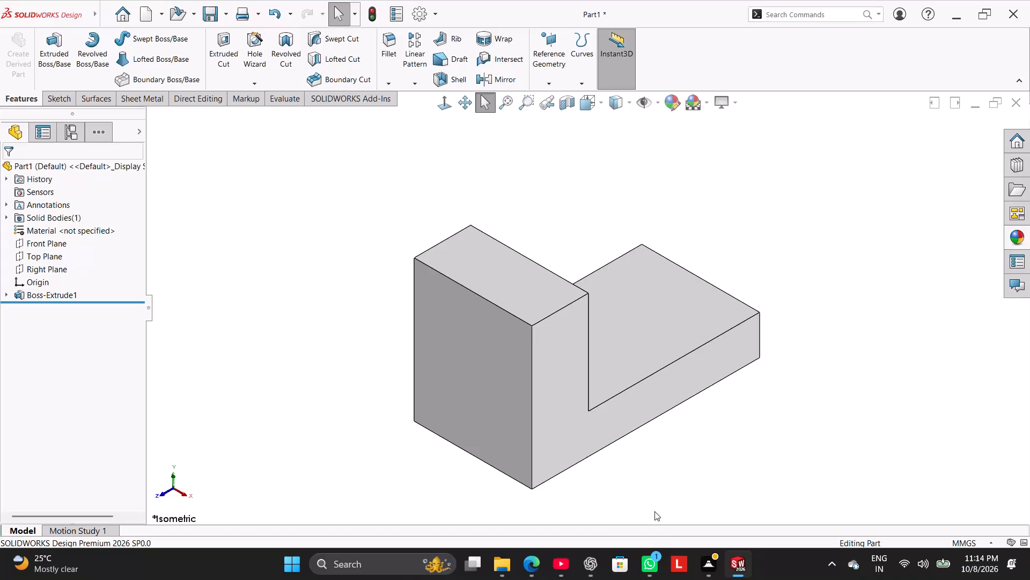
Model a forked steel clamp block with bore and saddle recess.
Close the L-shaped block part document without saving its changes.
left_click(1018, 100)
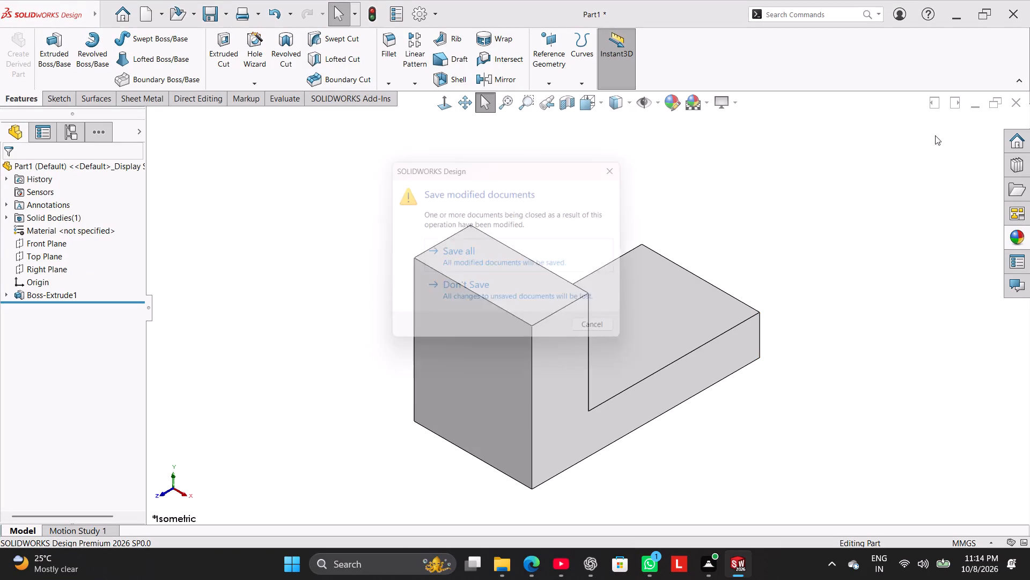
left_click(513, 293)
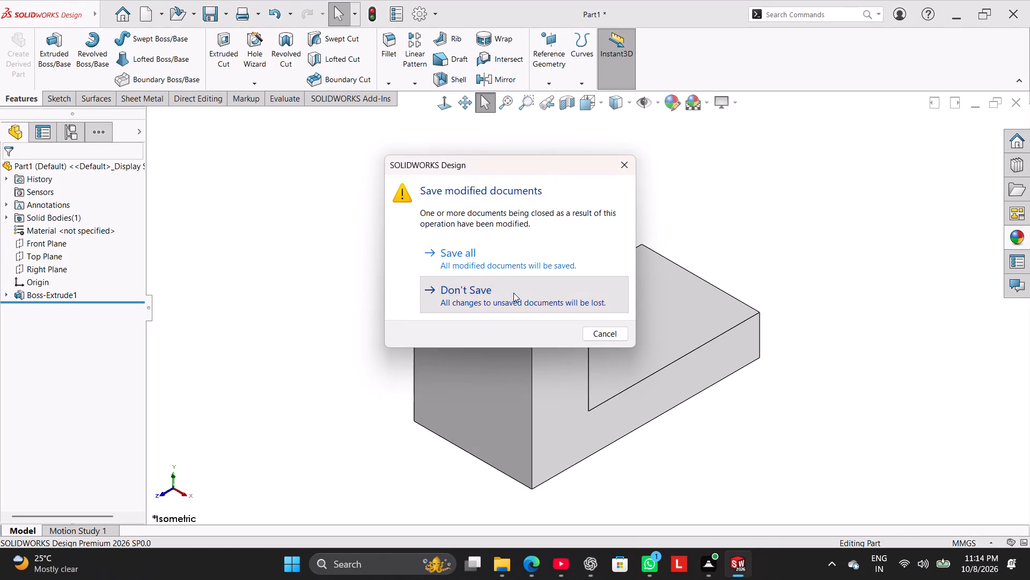
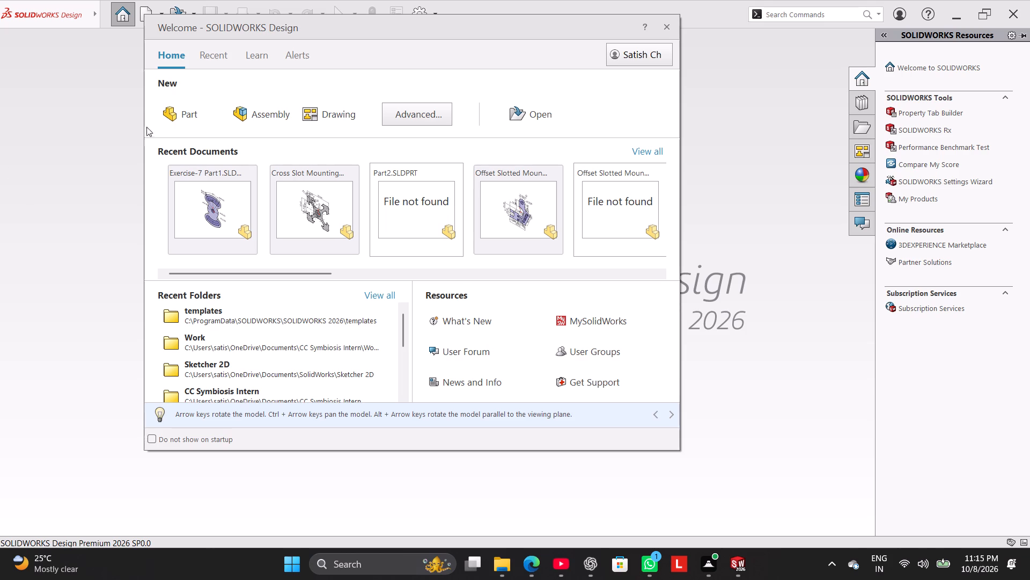
Create a new part document.
left_click(167, 119)
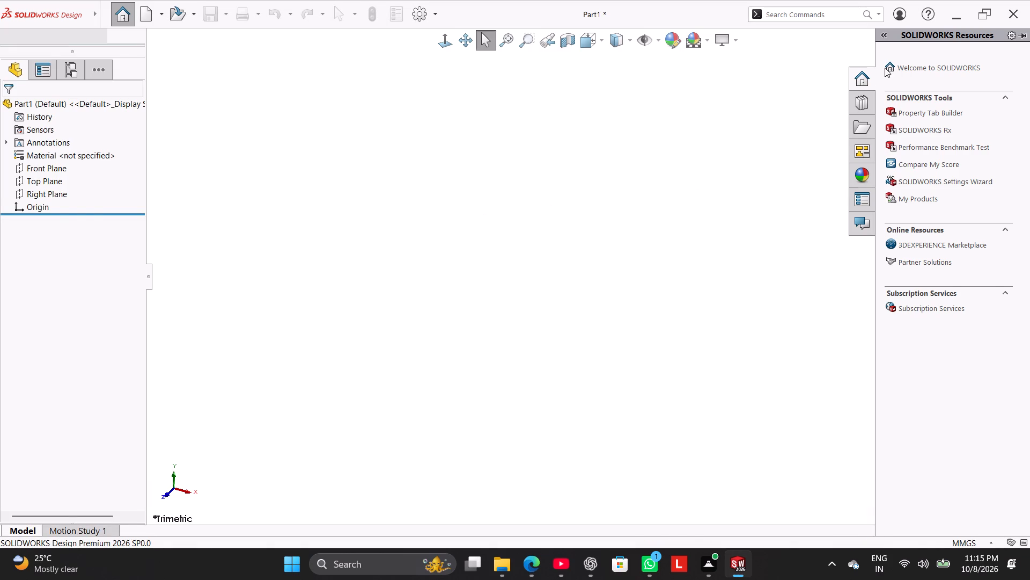
Shrink the SOLIDWORKS Resources task pane to its narrowest width to enlarge the graphics area.
left_click_drag(874, 112, 892, 113)
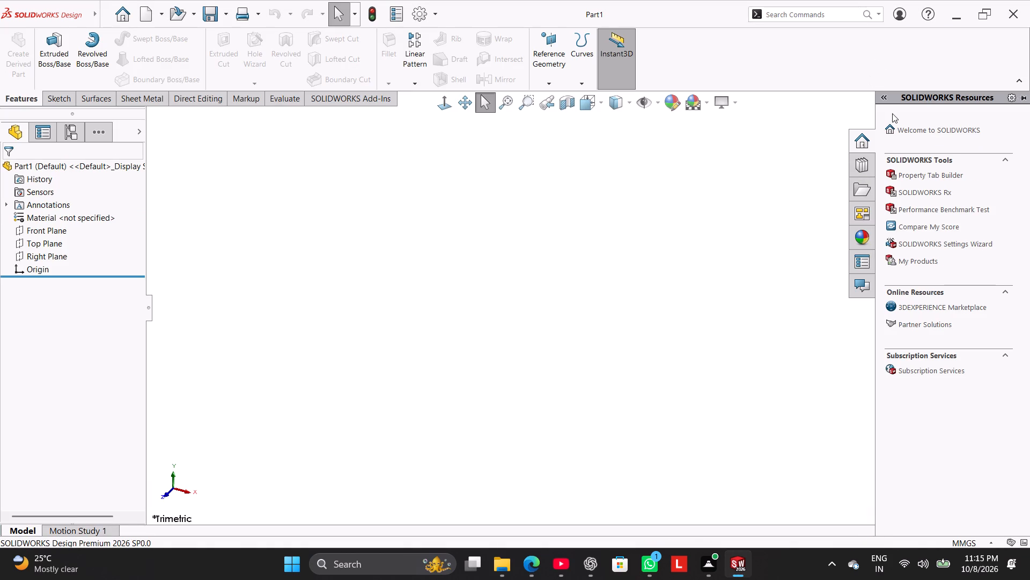
left_click_drag(892, 113, 892, 113)
left_click_drag(878, 112, 1009, 120)
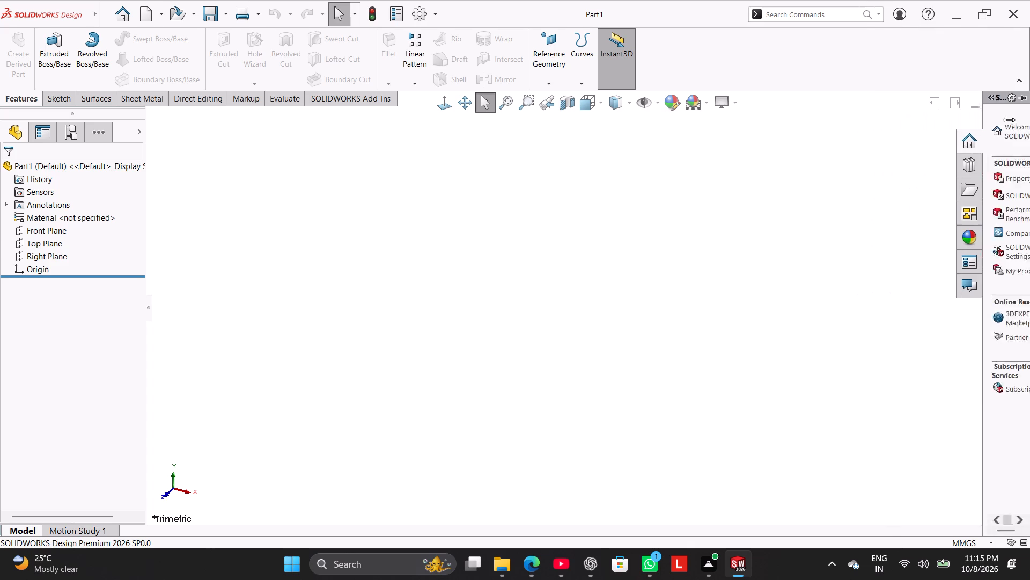
left_click_drag(1009, 120, 1029, 124)
Set the whole part's appearance colour to the light grey swatch of the standard palette.
right_click(113, 166)
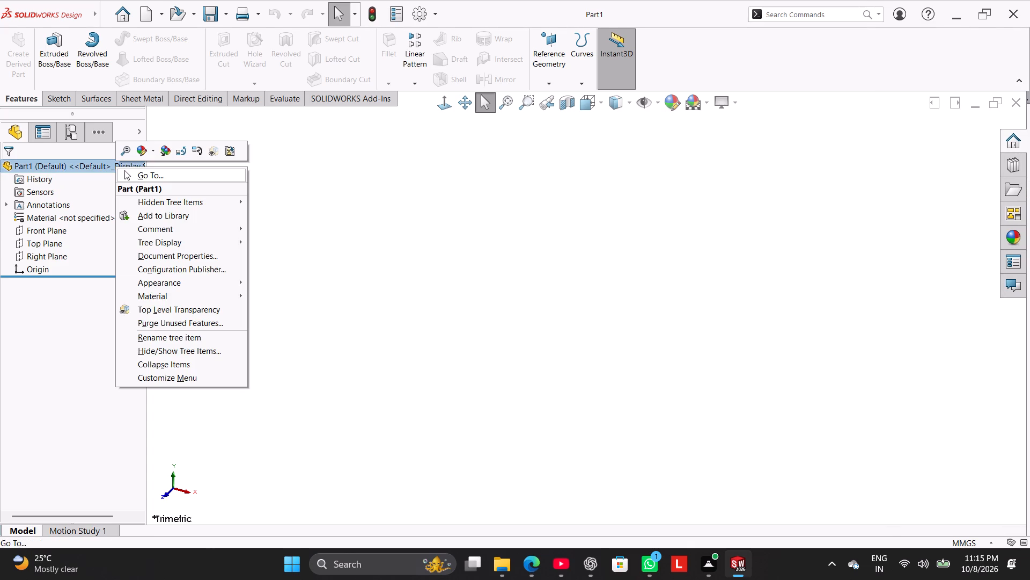
left_click(143, 151)
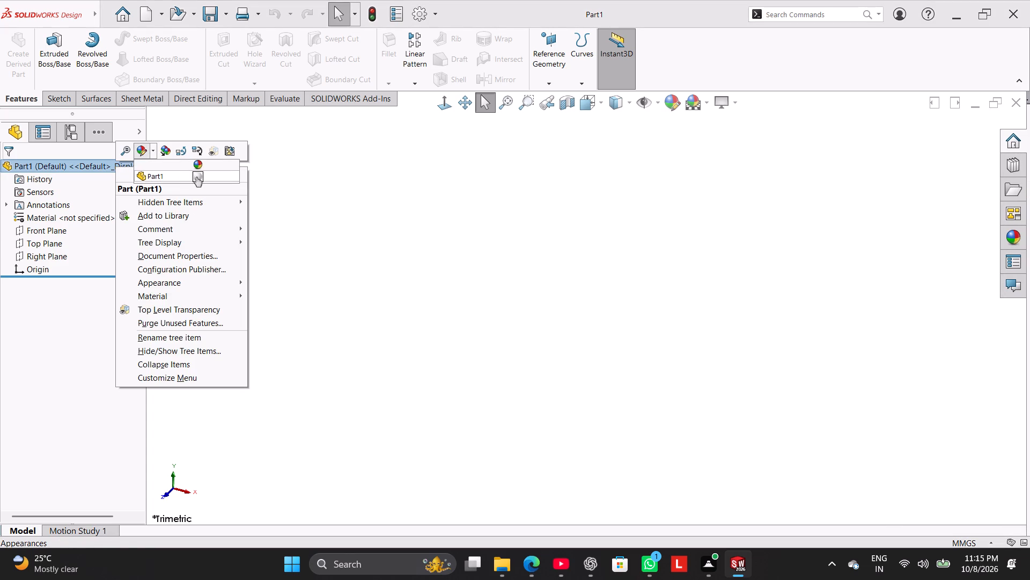
left_click(197, 177)
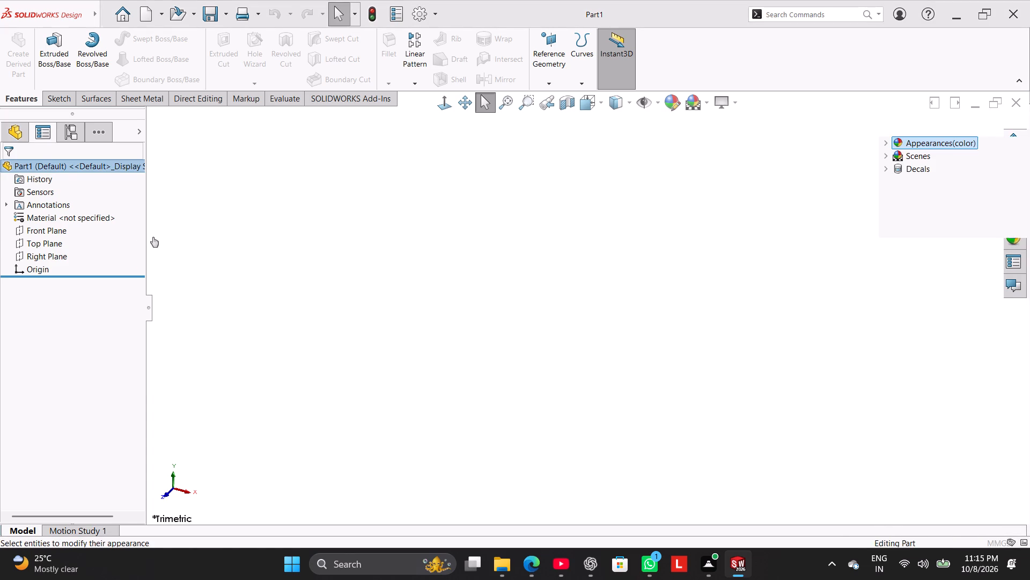
left_click_drag(139, 242, 142, 305)
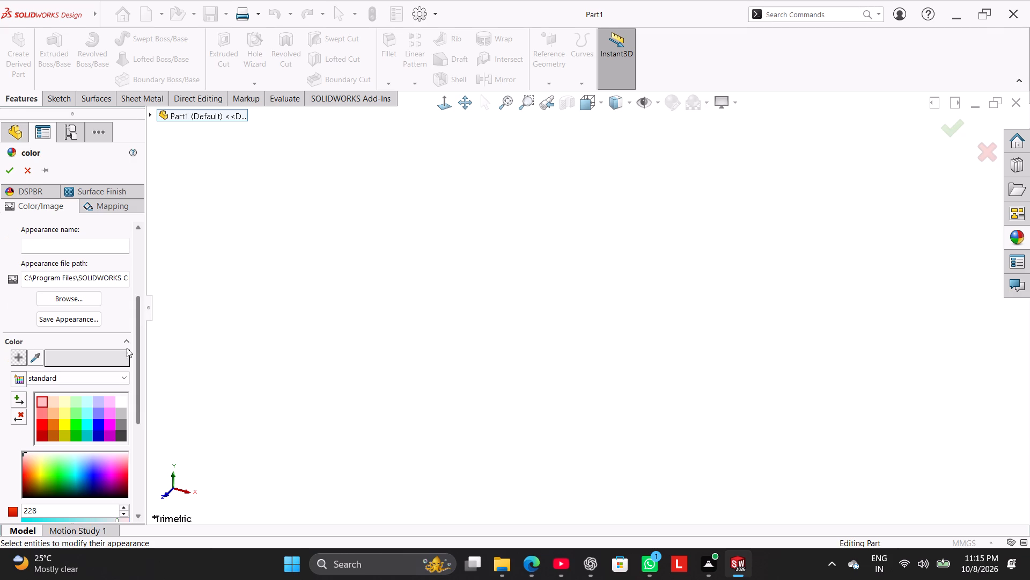
left_click(121, 410)
left_click(10, 170)
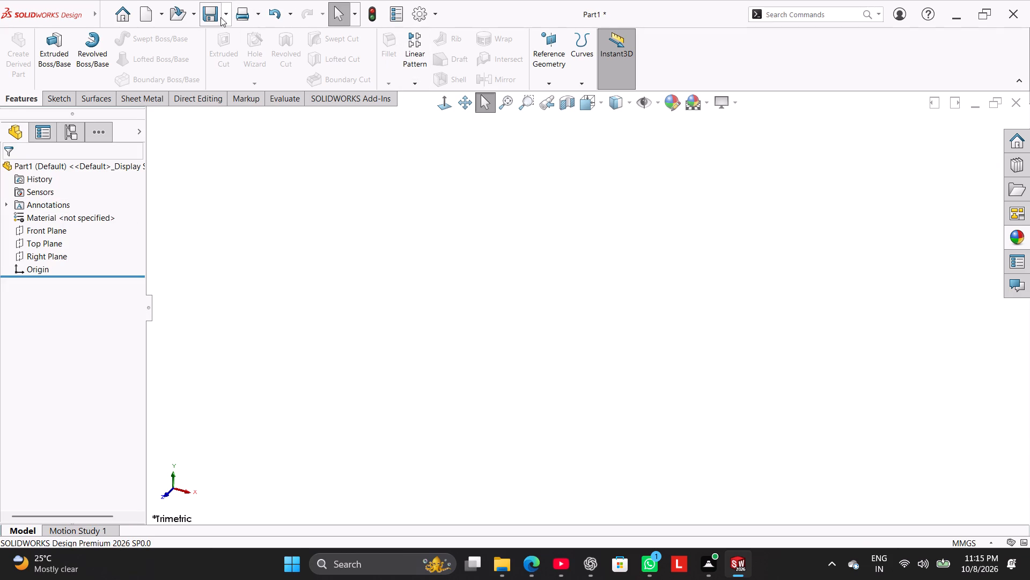
Save the part as a Part Templates (*.prtdot) file named Part.PRTDOT in the templates folder, replacing the existing file.
left_click(226, 12)
left_click(226, 49)
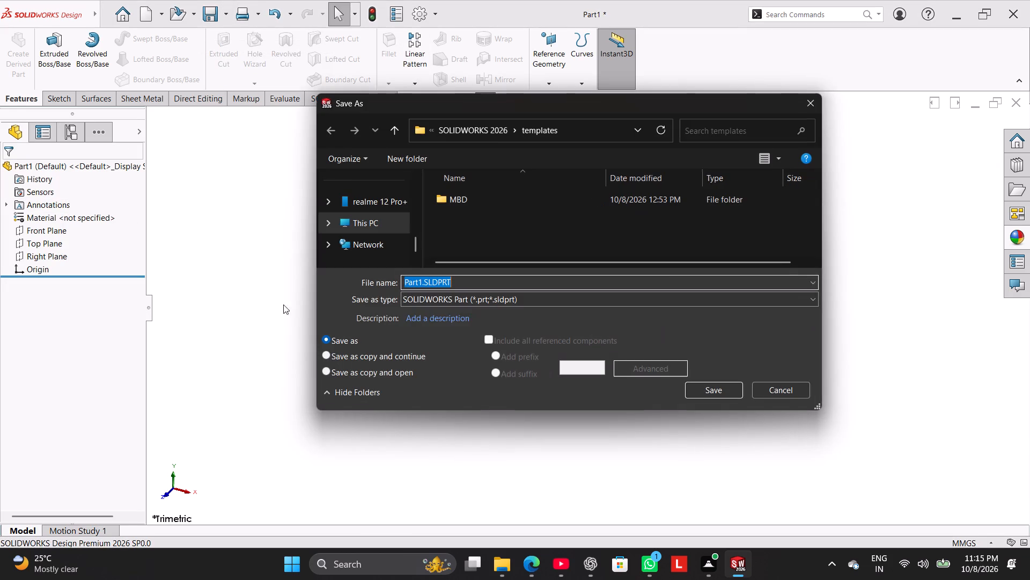
left_click(476, 298)
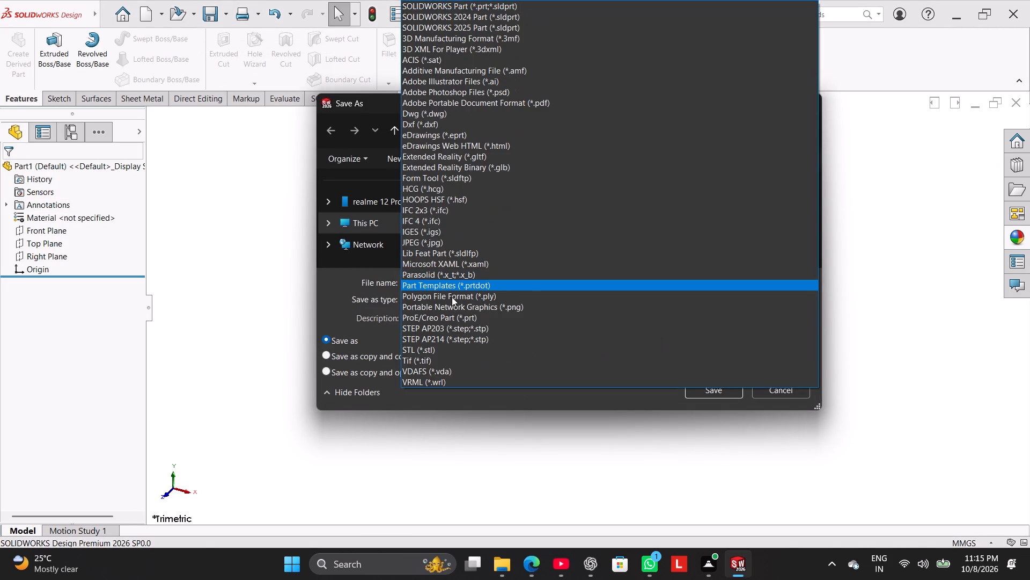
left_click(459, 287)
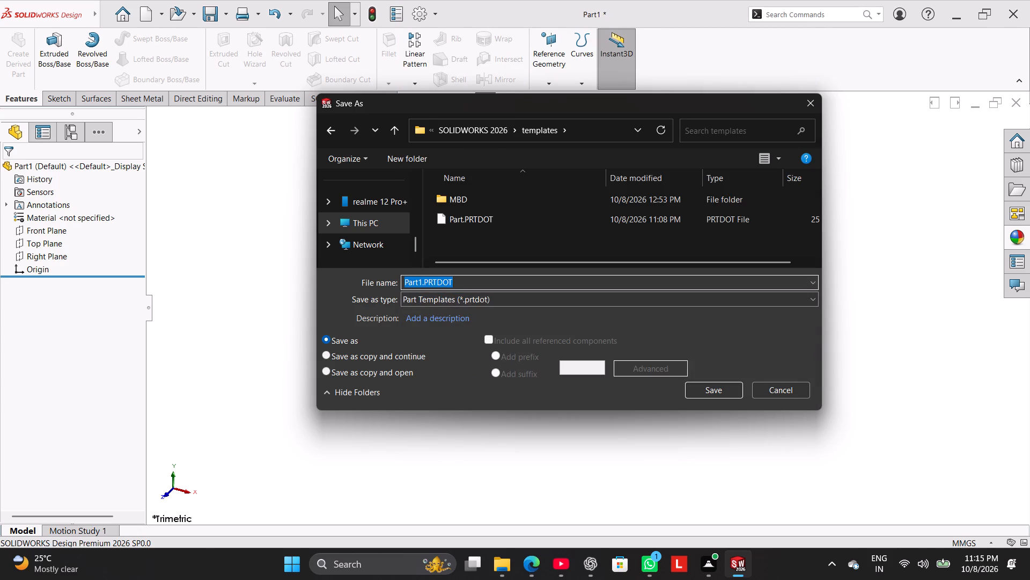
left_click(421, 279)
key("BackSpace")
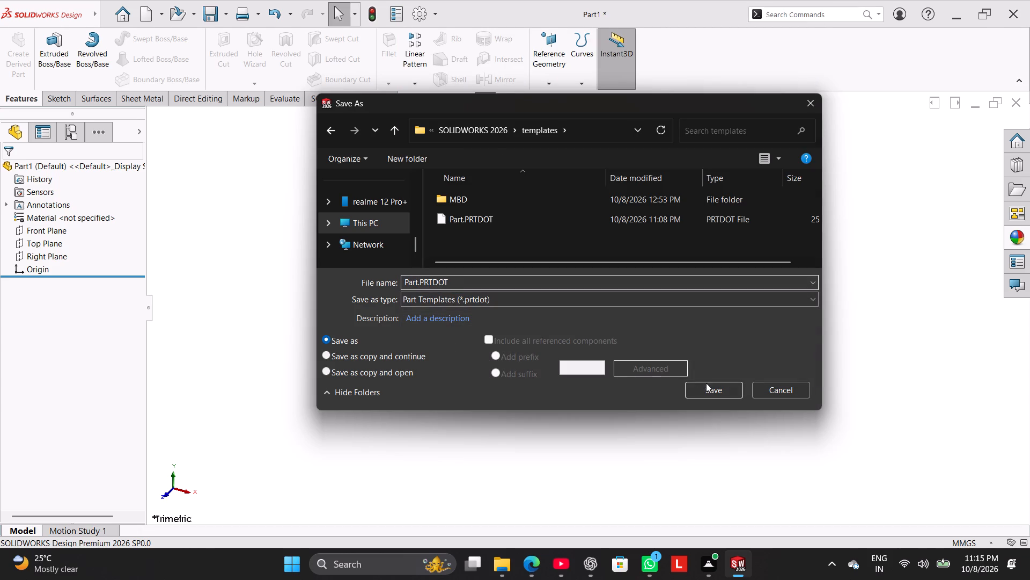
left_click(709, 385)
left_click(550, 284)
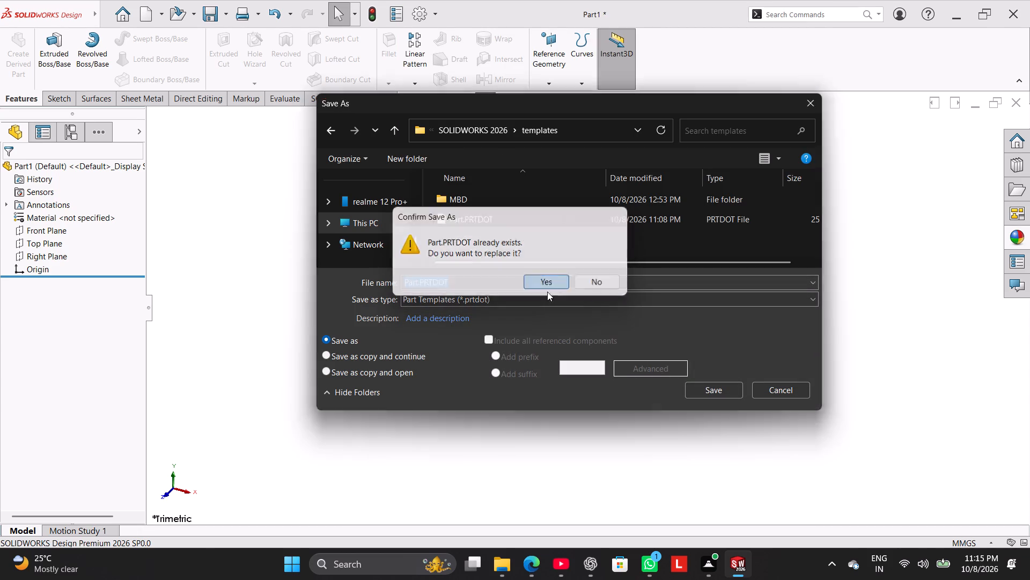
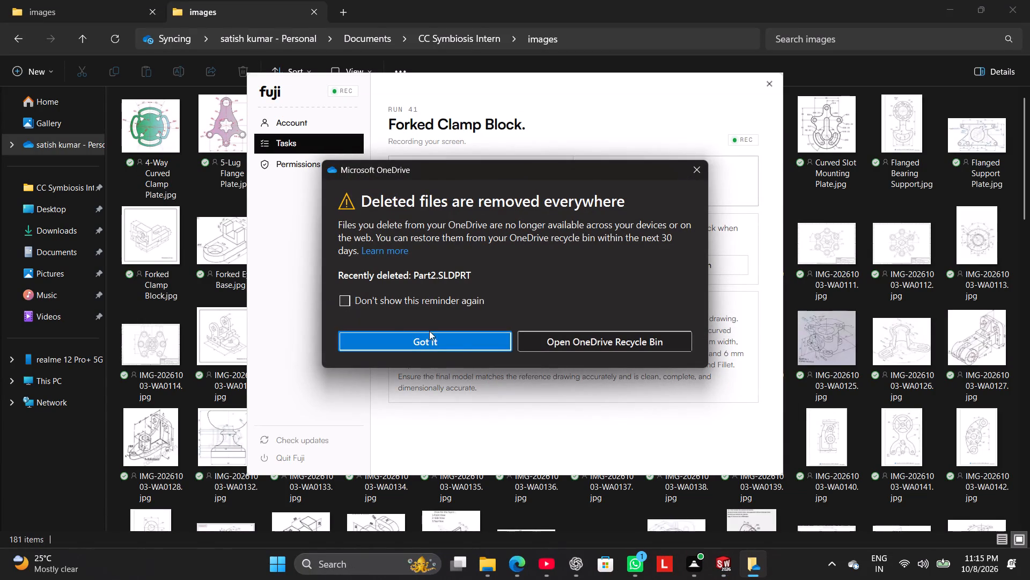
Dismiss the OneDrive deleted-files reminder and create a new part document.
left_click(464, 343)
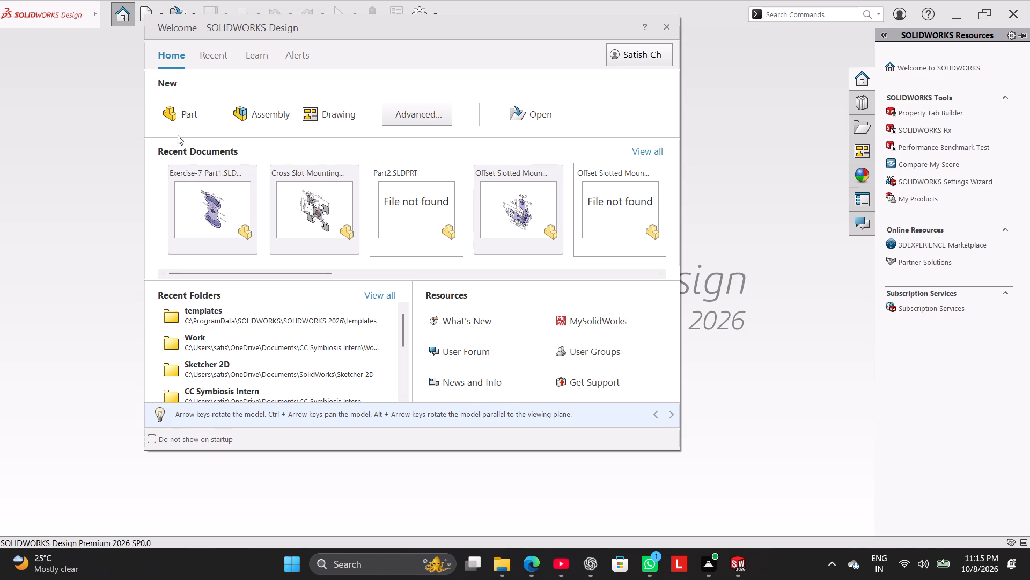
left_click(165, 110)
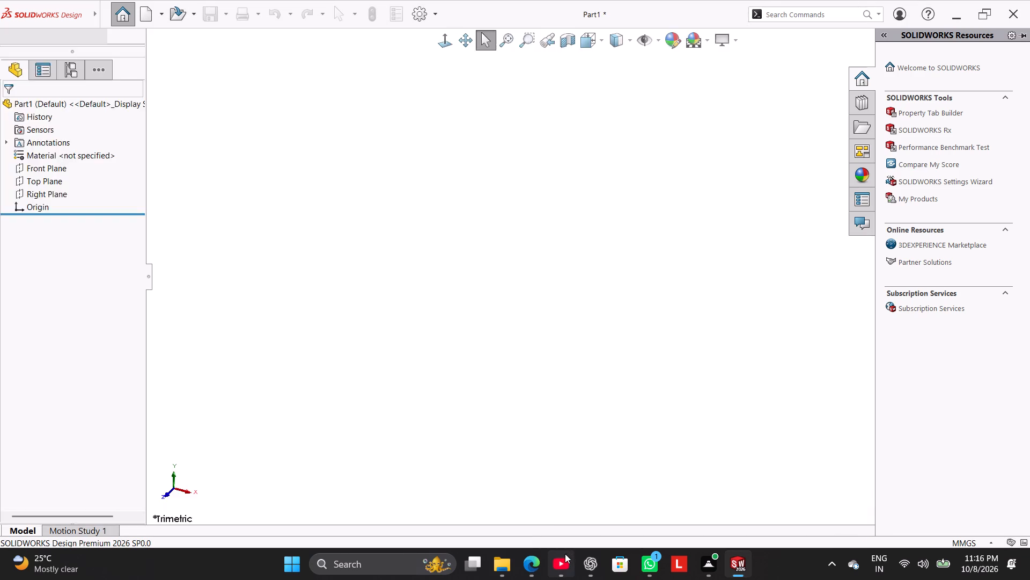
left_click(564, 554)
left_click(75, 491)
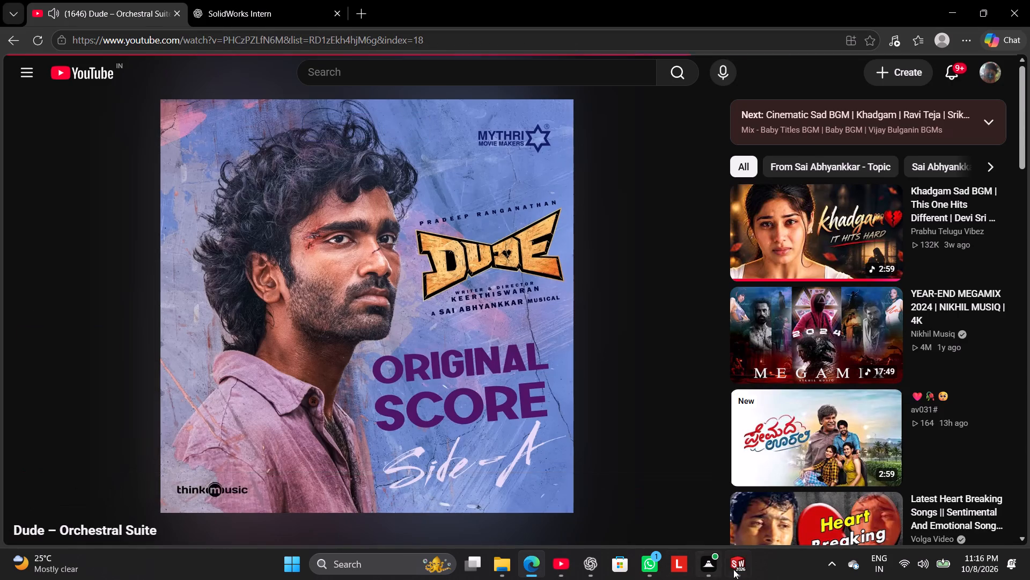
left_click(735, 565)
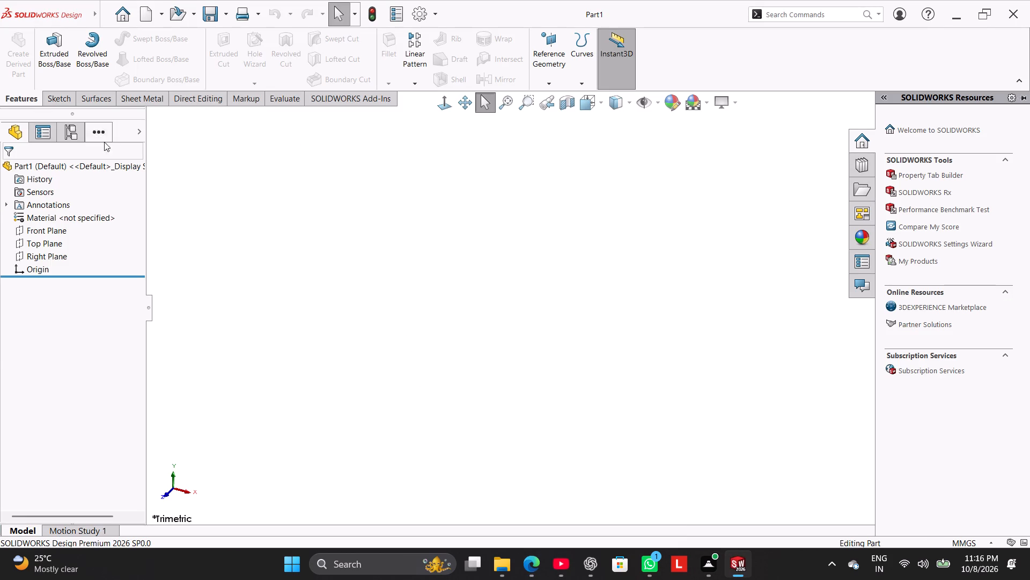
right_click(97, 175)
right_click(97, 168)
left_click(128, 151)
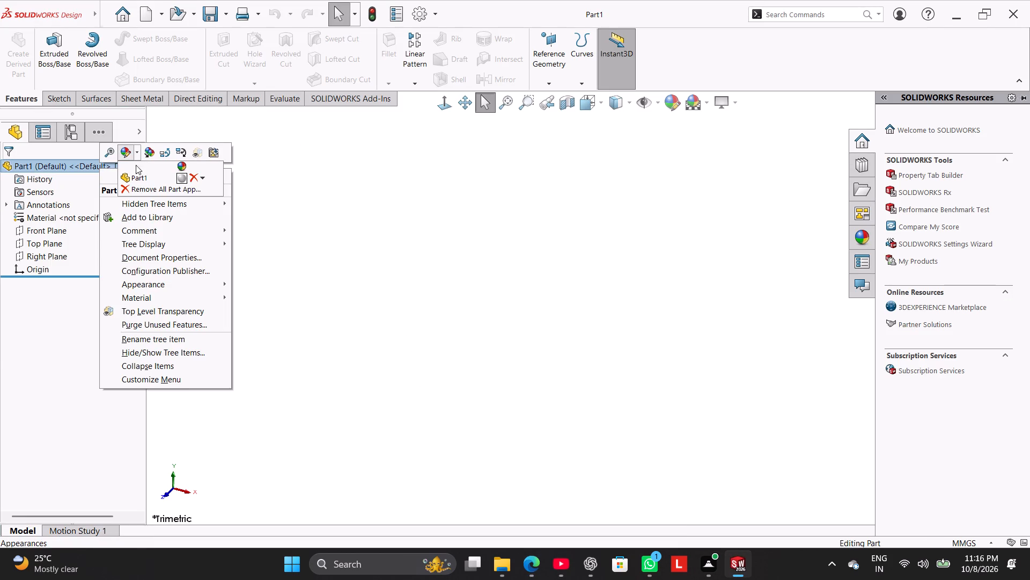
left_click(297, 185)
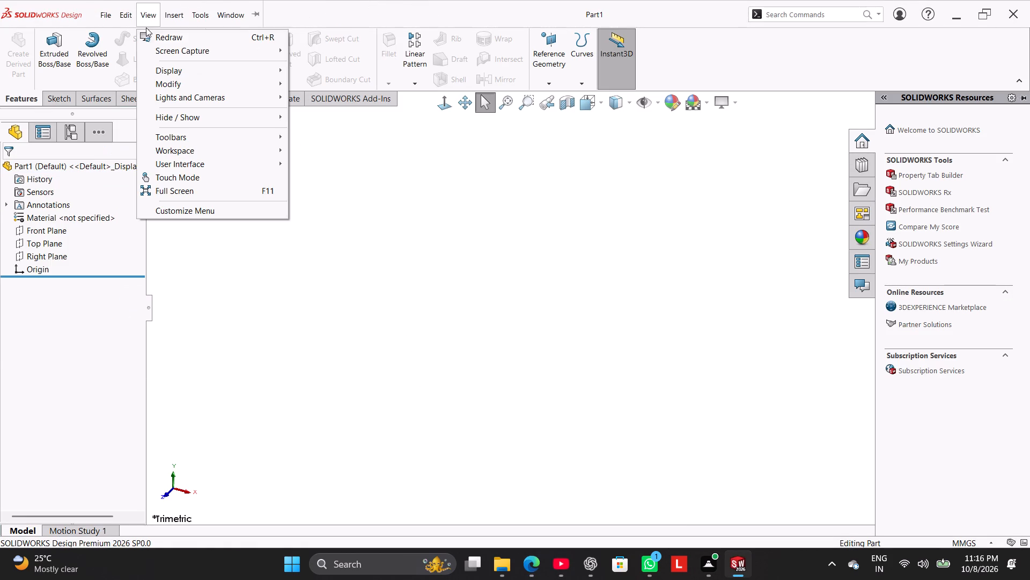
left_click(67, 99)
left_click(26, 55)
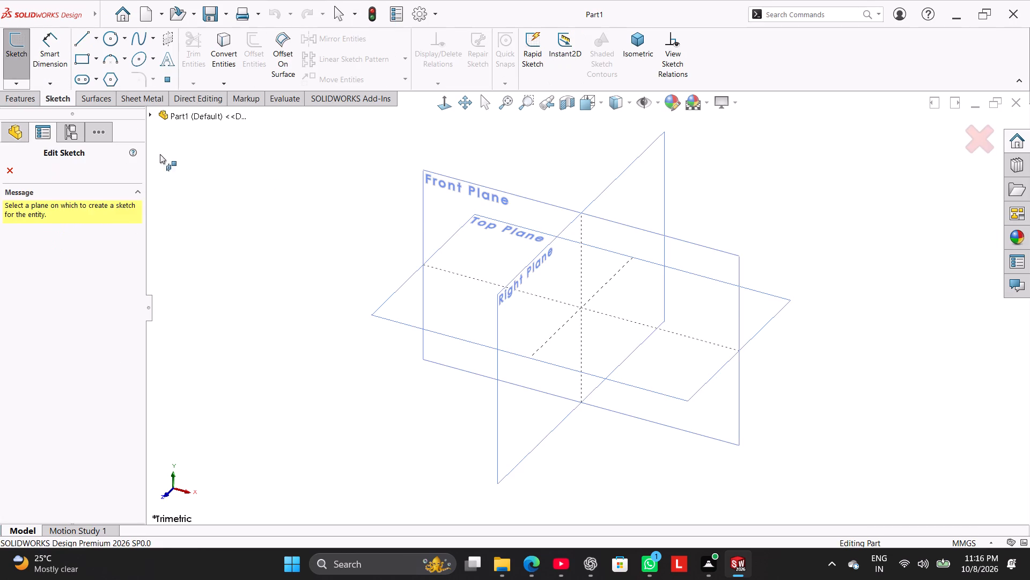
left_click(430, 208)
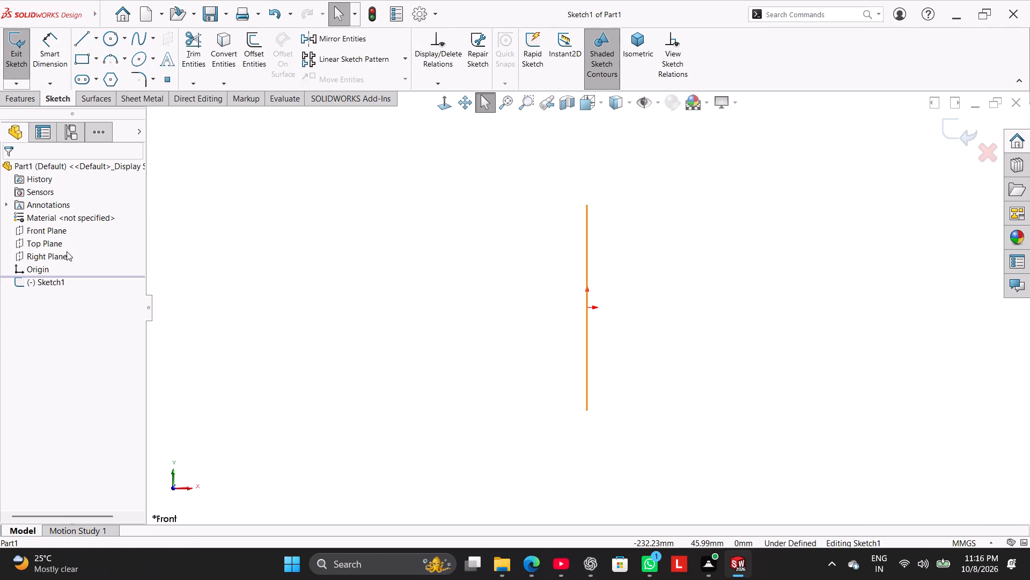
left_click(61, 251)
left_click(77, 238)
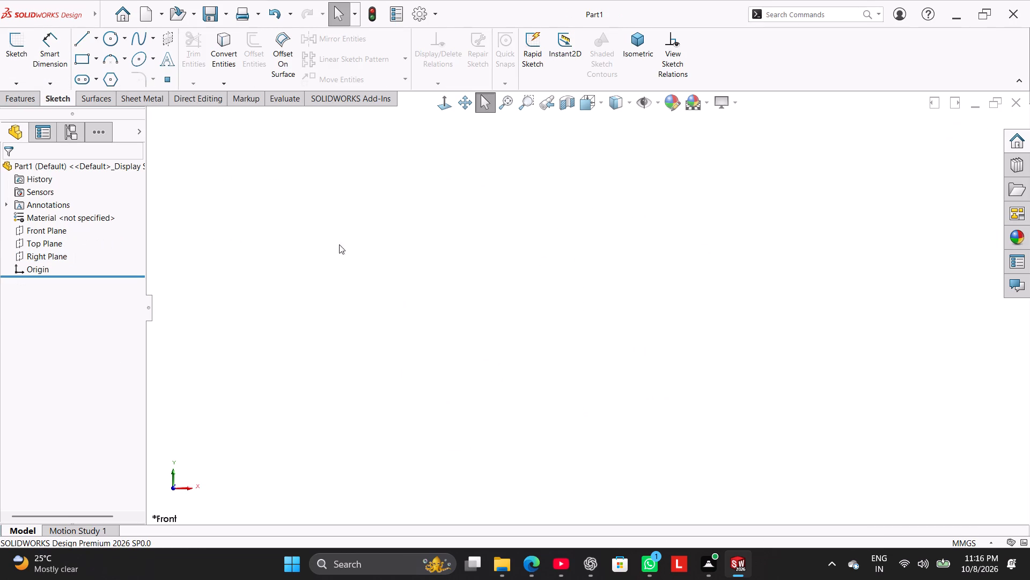
Sketch a closed L-shaped profile on the Right Plane, its base line through the origin about 318 mm long and its upright about 87 mm tall.
left_click(55, 256)
left_click(64, 243)
left_click(275, 246)
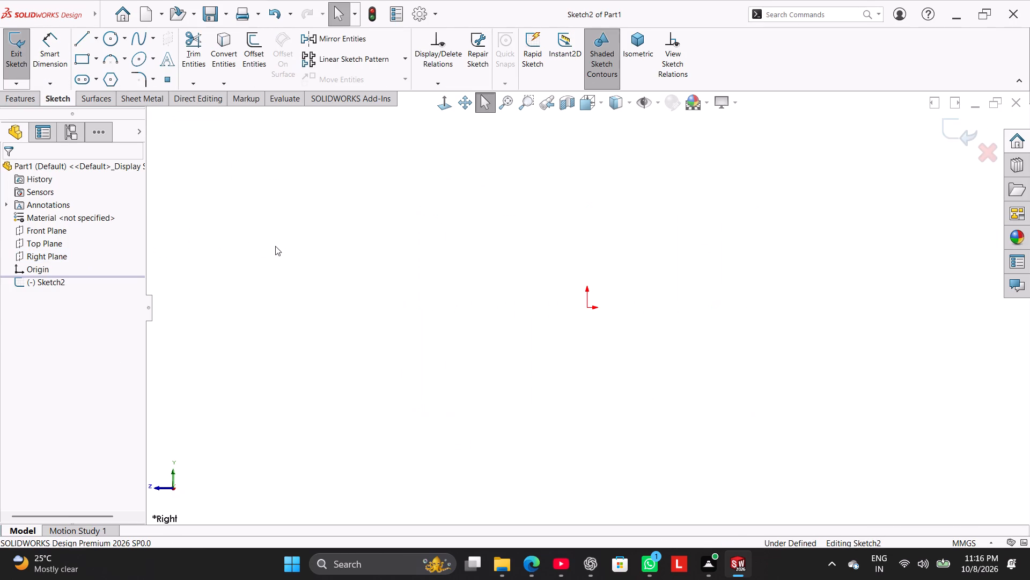
left_click(82, 37)
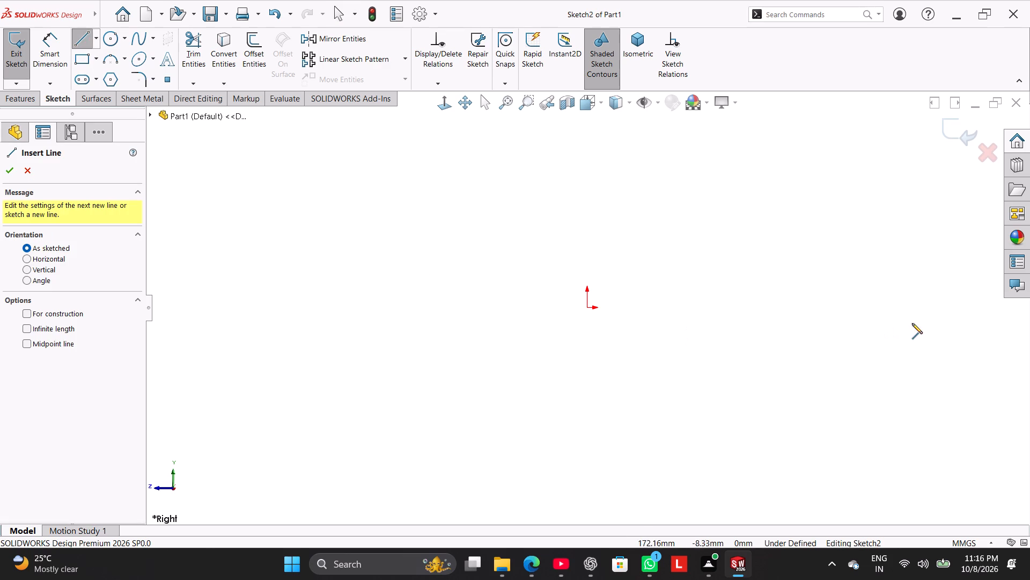
left_click(851, 308)
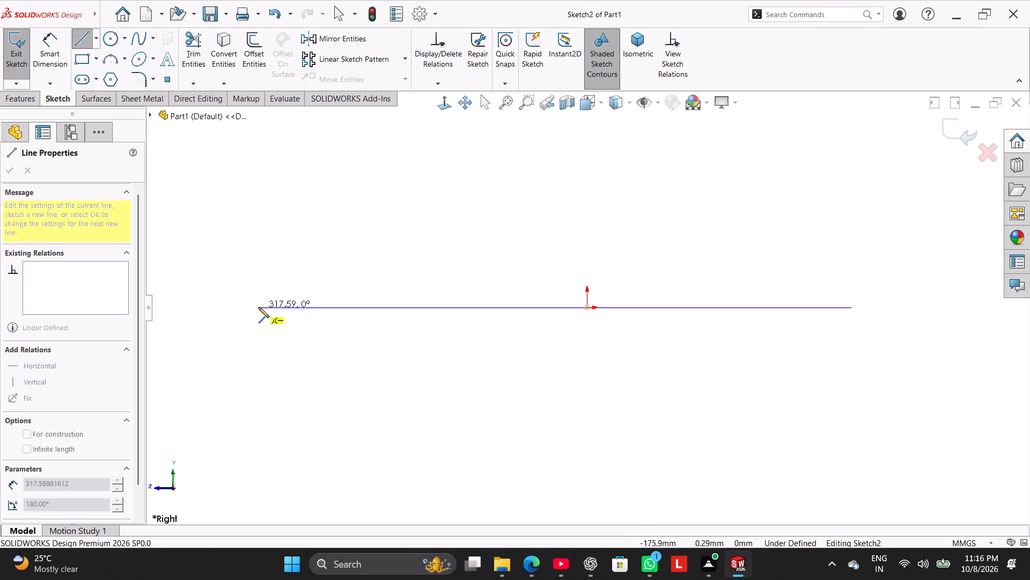
left_click(259, 307)
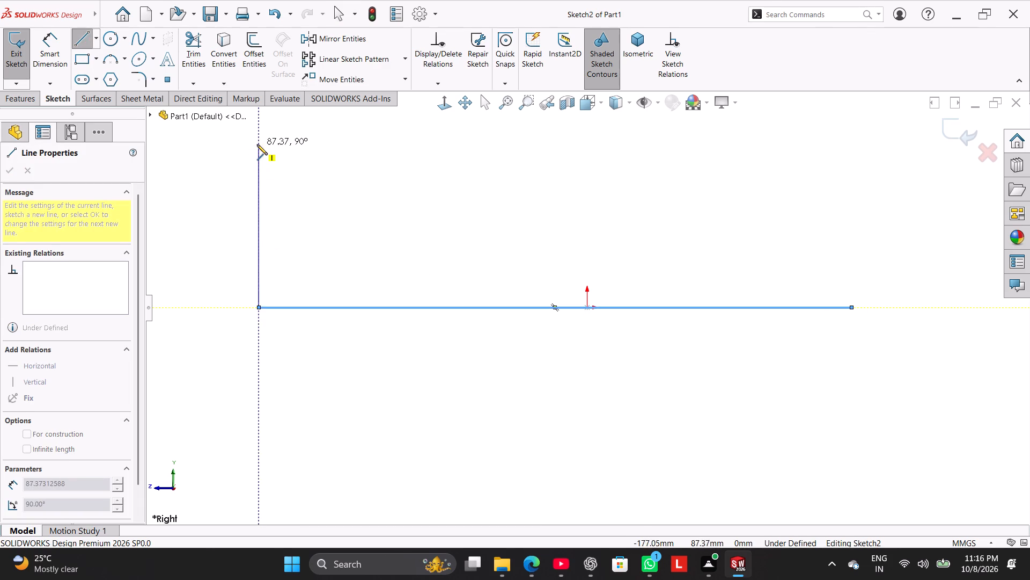
left_click(257, 144)
left_click(326, 144)
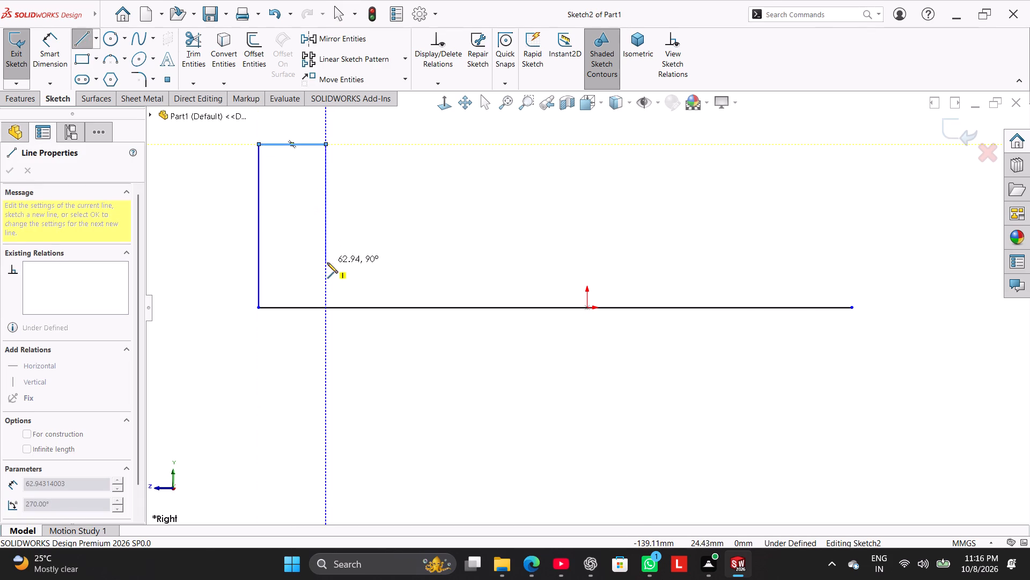
left_click(327, 263)
left_click(848, 264)
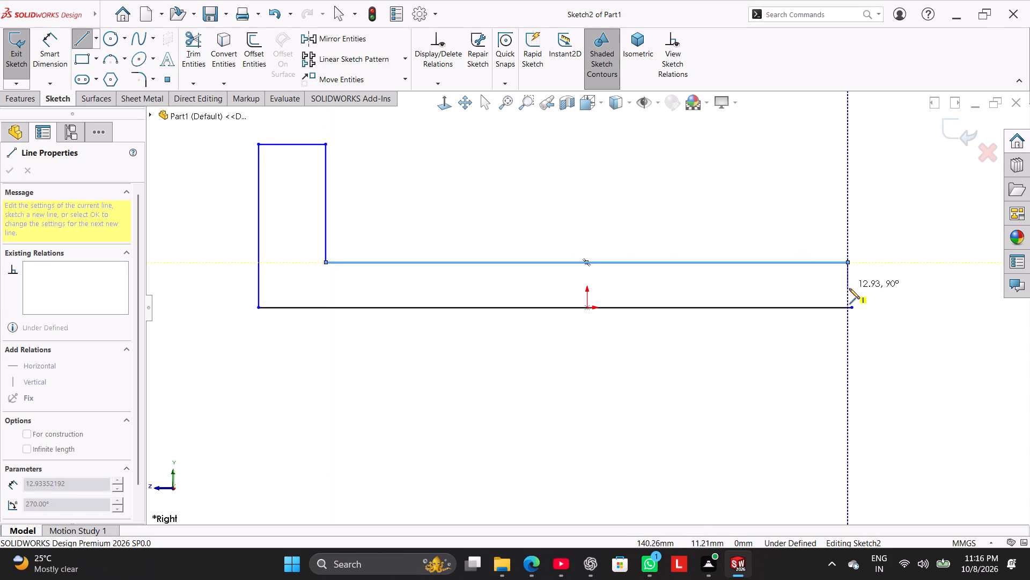
left_click(852, 307)
right_click(908, 231)
left_click(910, 239)
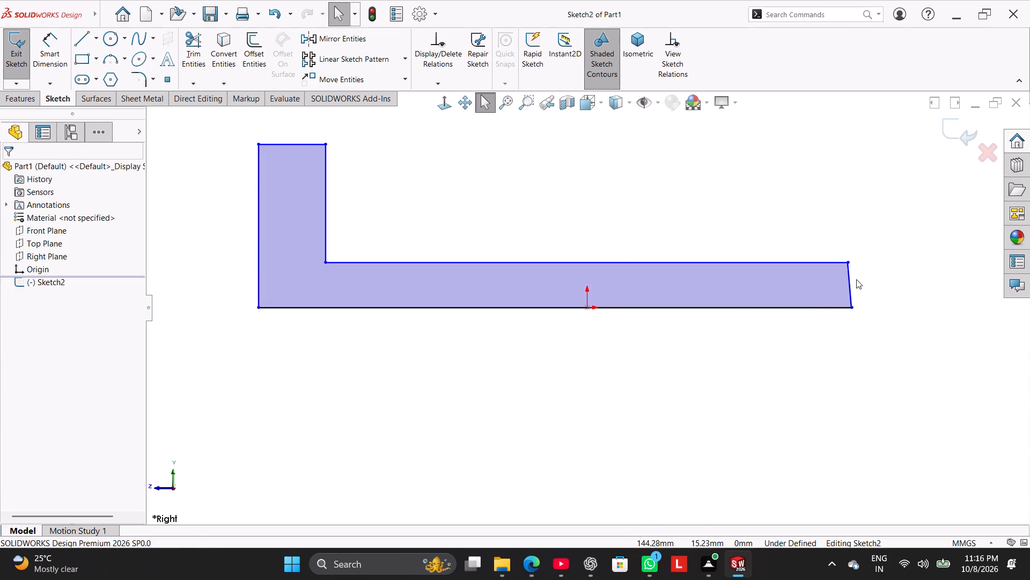
Make the slightly sloped short edge at the end of the L profile's base leg vertical.
right_click(849, 279)
left_click(879, 245)
left_click(709, 230)
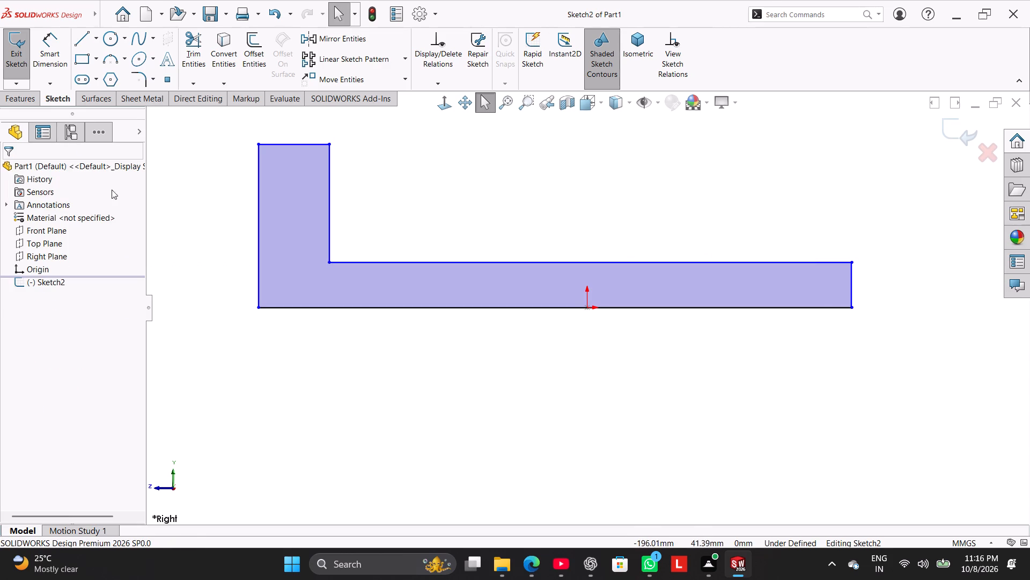
Dimension the bottom edge of the L profile to 145 mm.
left_click(49, 55)
left_click_drag(359, 310, 360, 315)
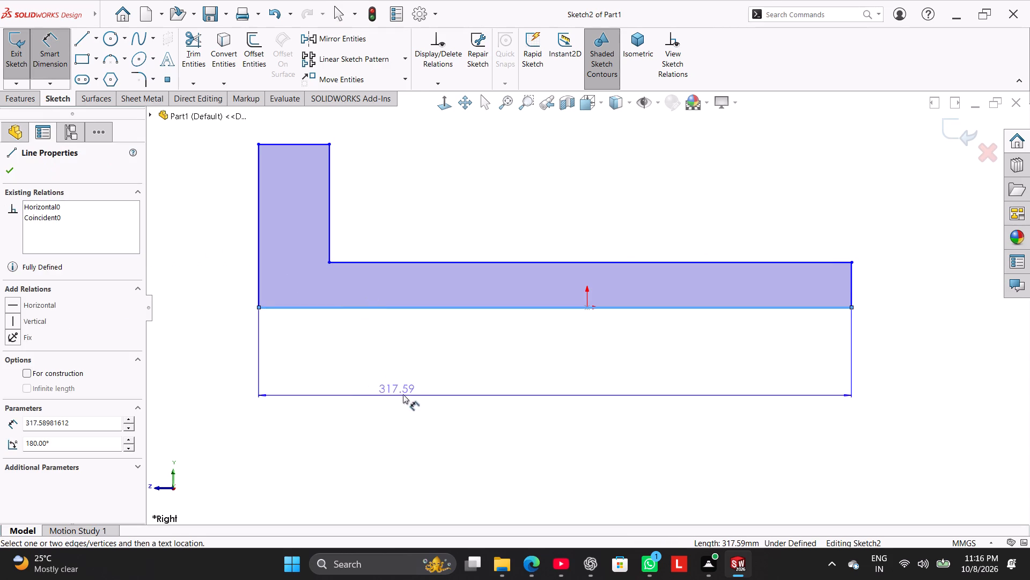
left_click(513, 395)
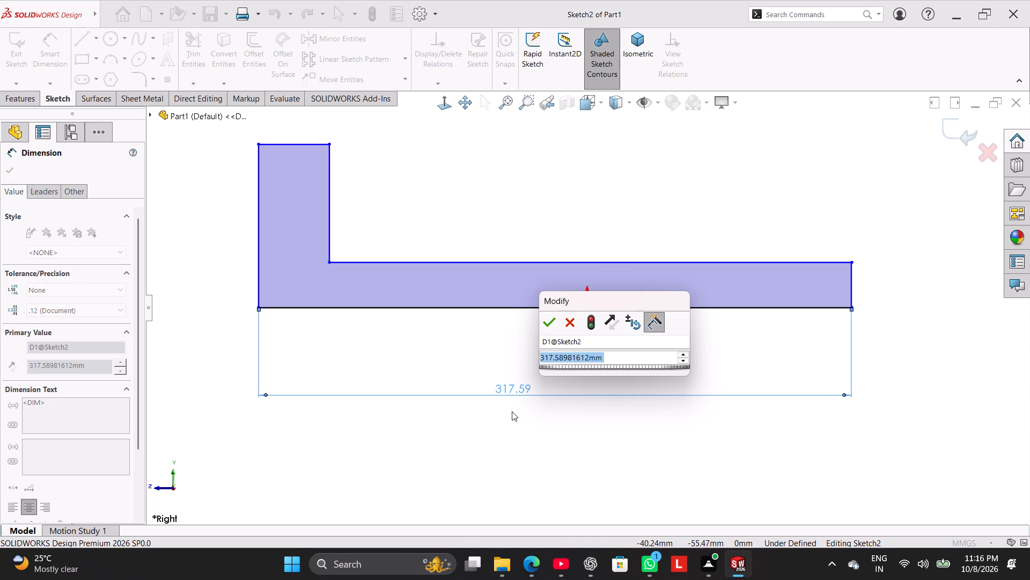
type("145")
key("Return")
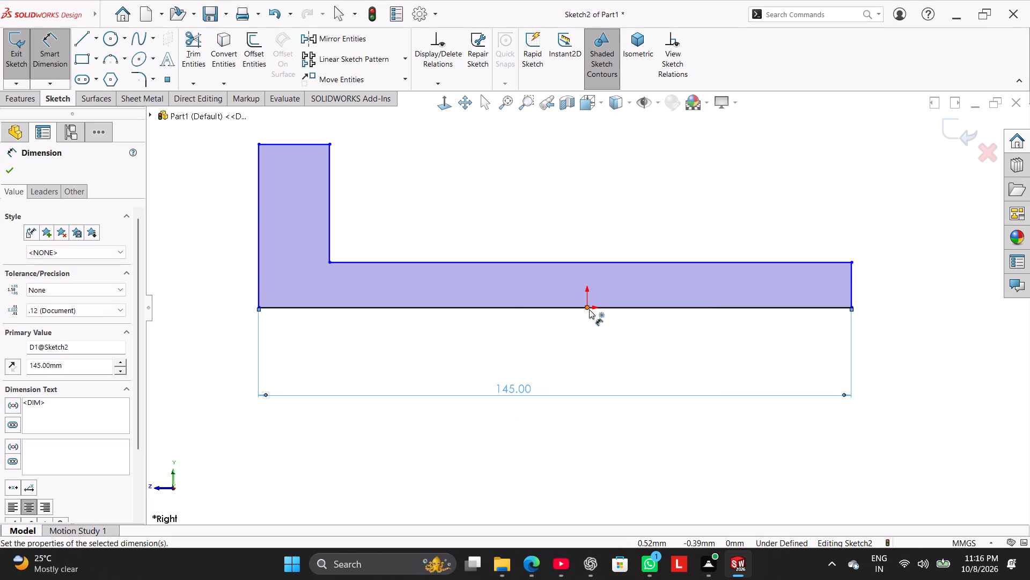
Dimension the distance from the origin to the short end edge of the base leg as 50 mm.
left_click(588, 307)
left_click(850, 291)
left_click(729, 343)
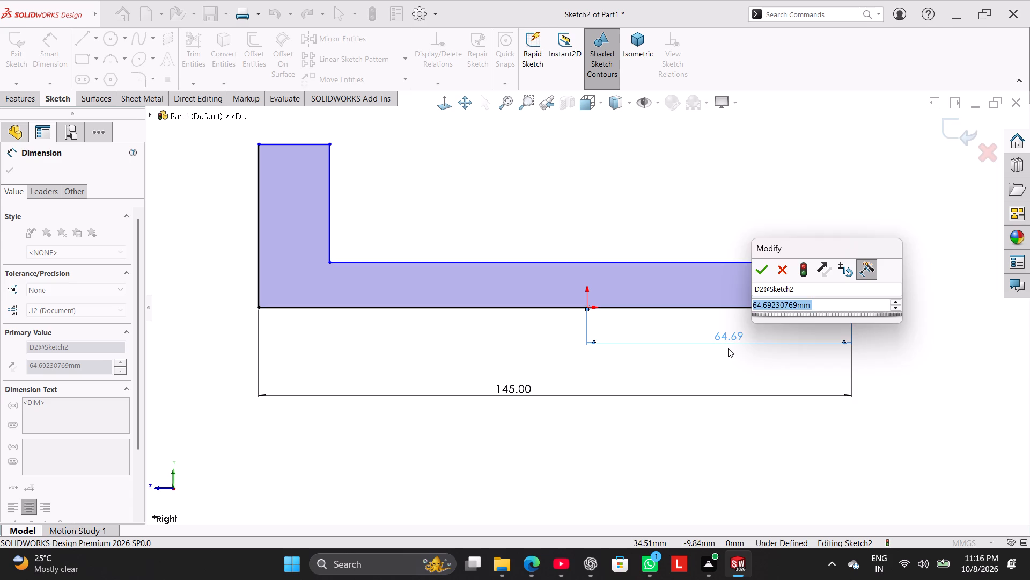
type("50.")
key("Return")
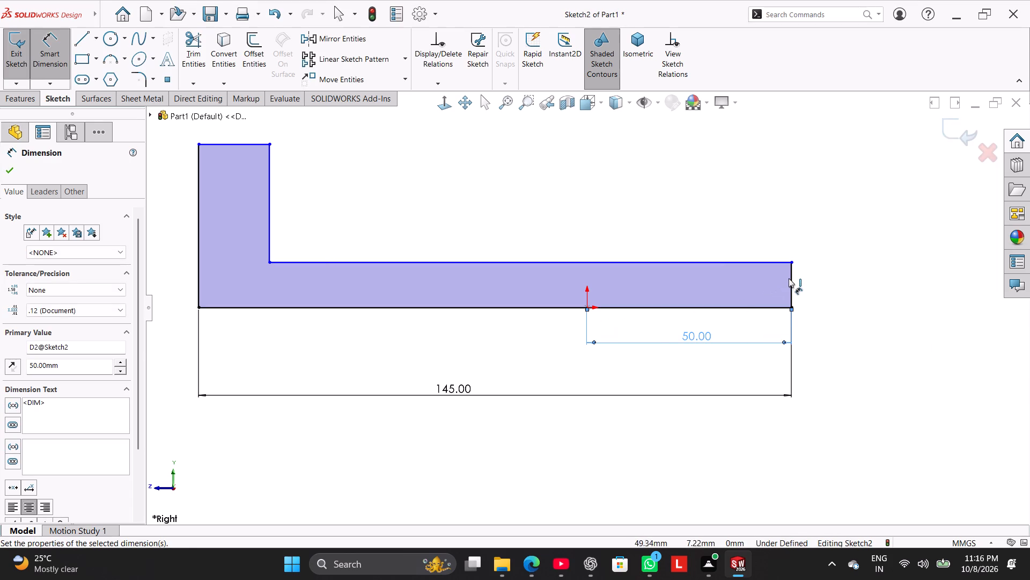
Dimension the short end edge of the base leg to a thickness of 25 mm.
left_click(792, 281)
left_click(817, 287)
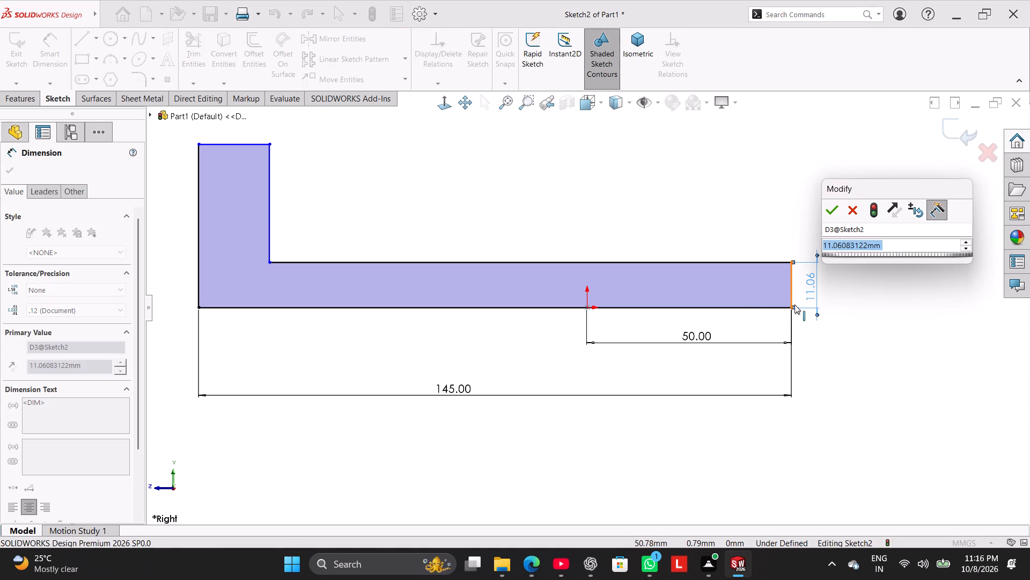
key("2")
key("5")
key("Return")
Dimension the top edge of the upright leg to a width of 36 mm.
scroll(421, 227, "up", 2)
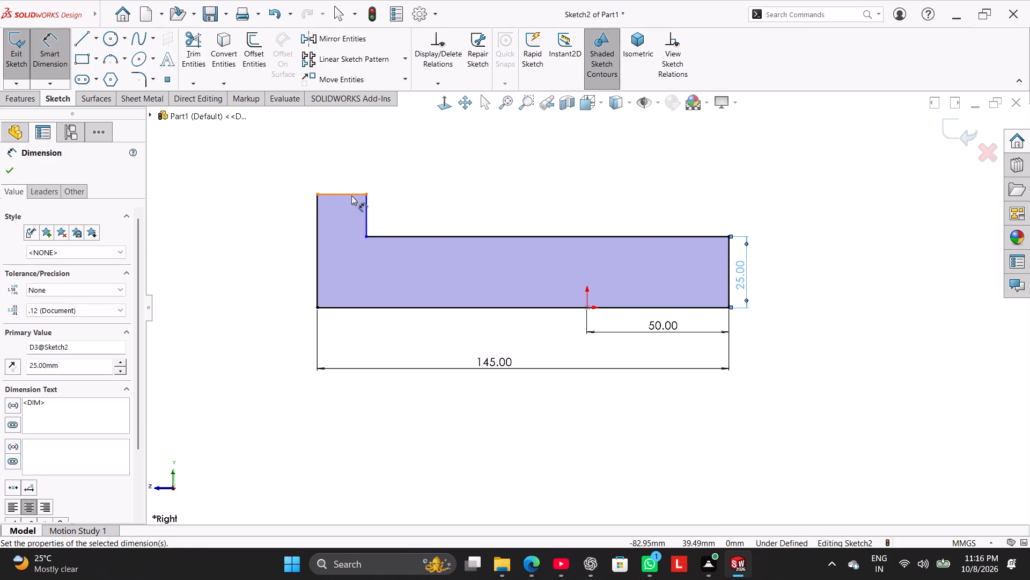
left_click(351, 195)
left_click(345, 159)
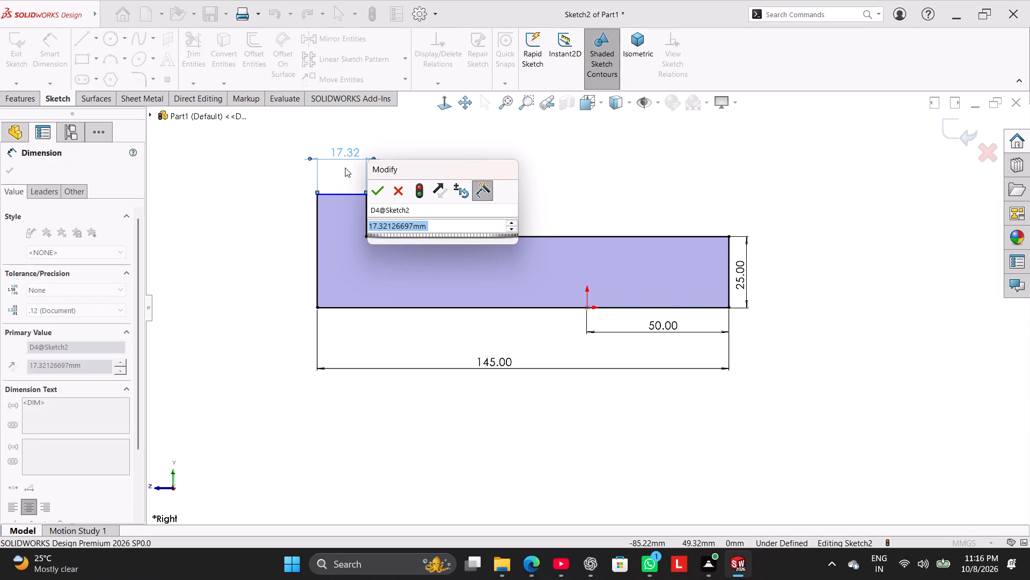
type("36")
key("Return")
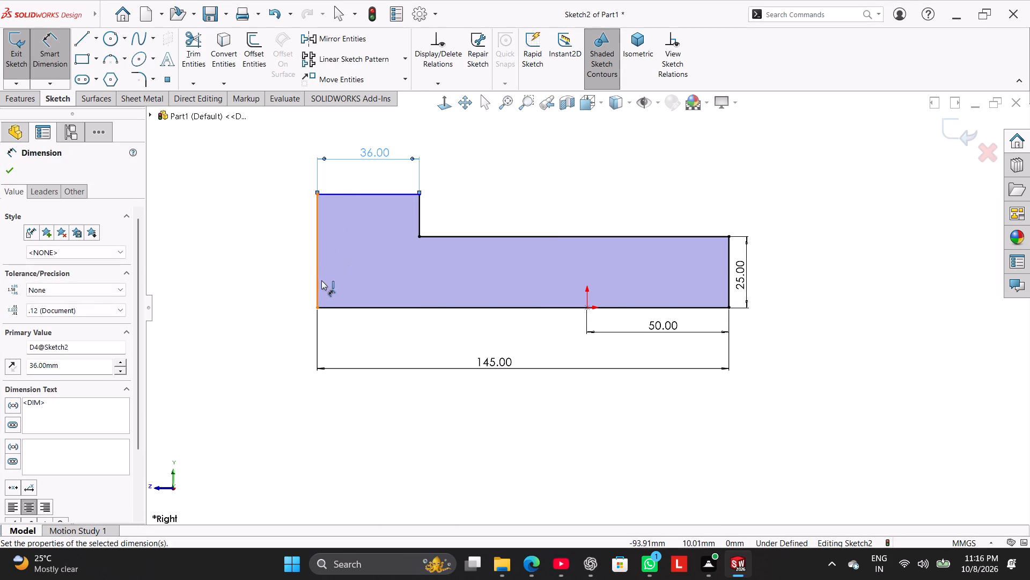
Dimension the tall outer edge of the upright leg to 90 mm and finish dimensioning.
left_click(314, 263)
left_click(289, 252)
key("9")
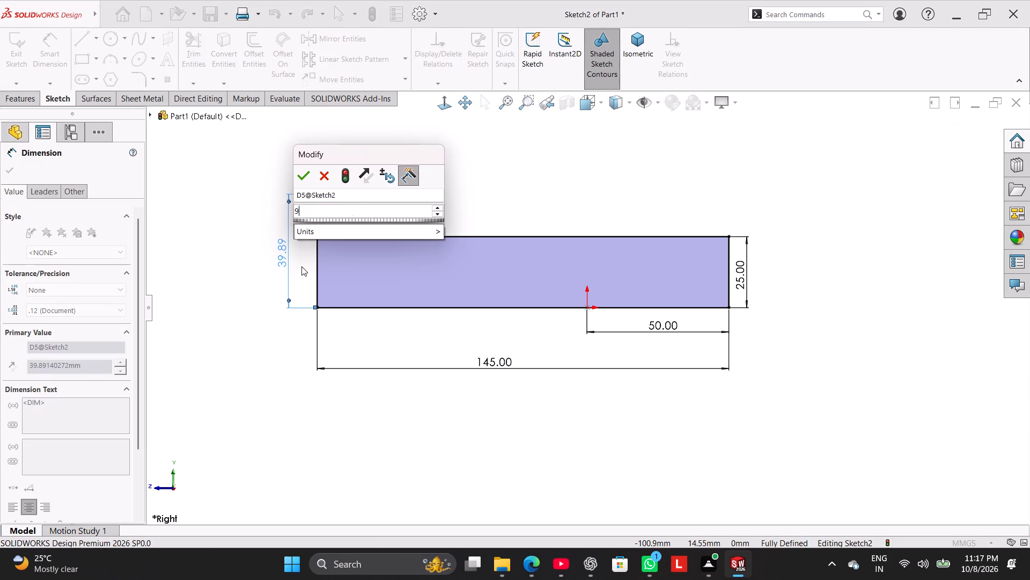
key("0")
key("Return")
key("3")
middle_click_drag(333, 277, 345, 279)
scroll(333, 277, "up", 2)
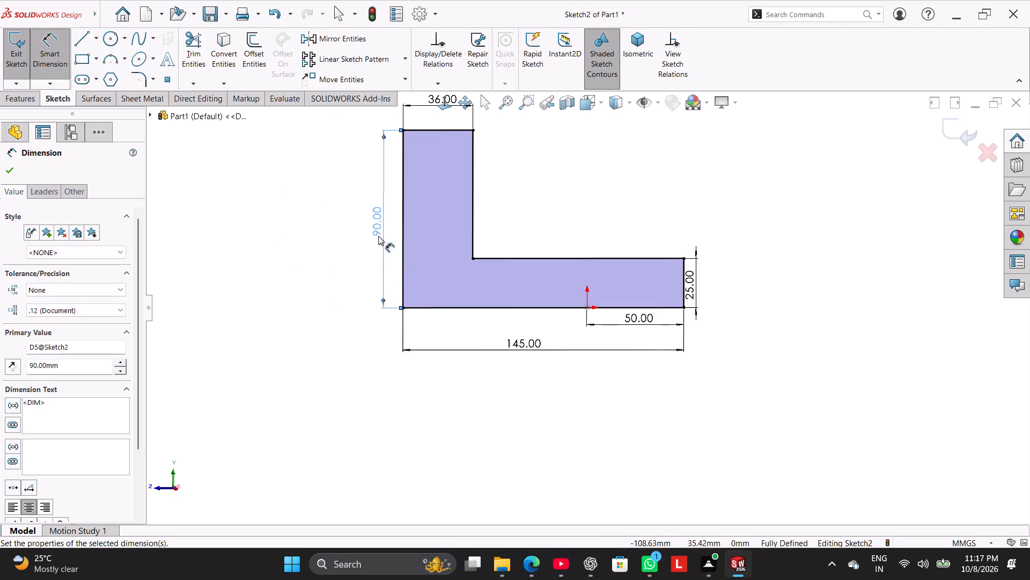
left_click(553, 195)
Extrude the L profile as a boss with the Mid Plane end condition and a depth of 85 mm.
left_click(25, 103)
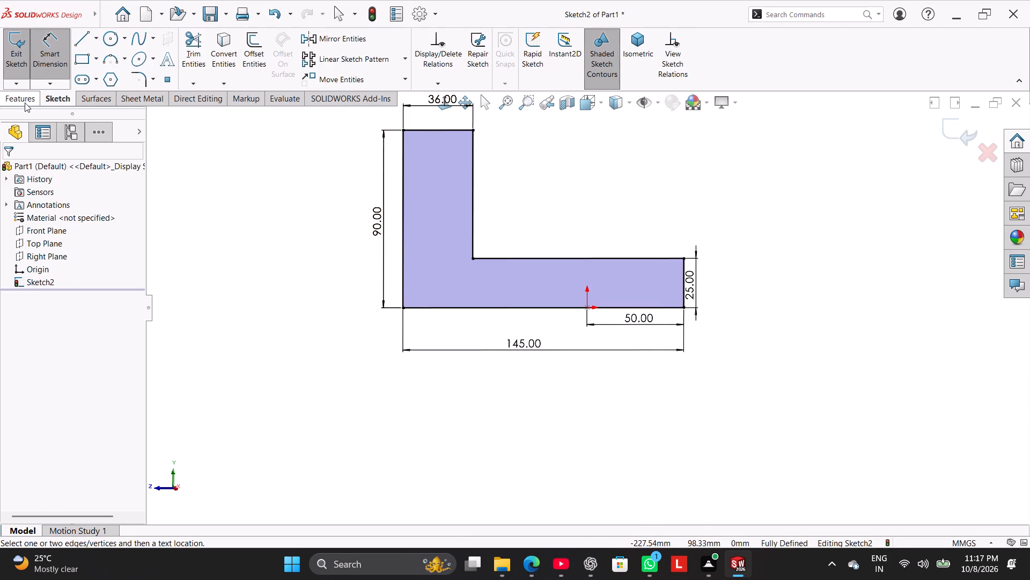
left_click(54, 56)
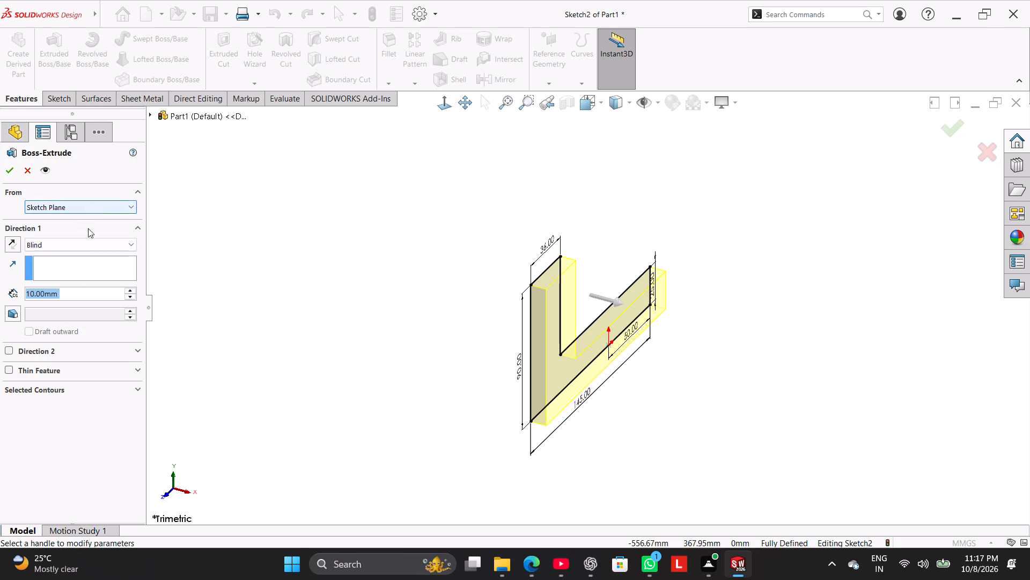
left_click(80, 241)
left_click(83, 300)
triple_click(78, 293)
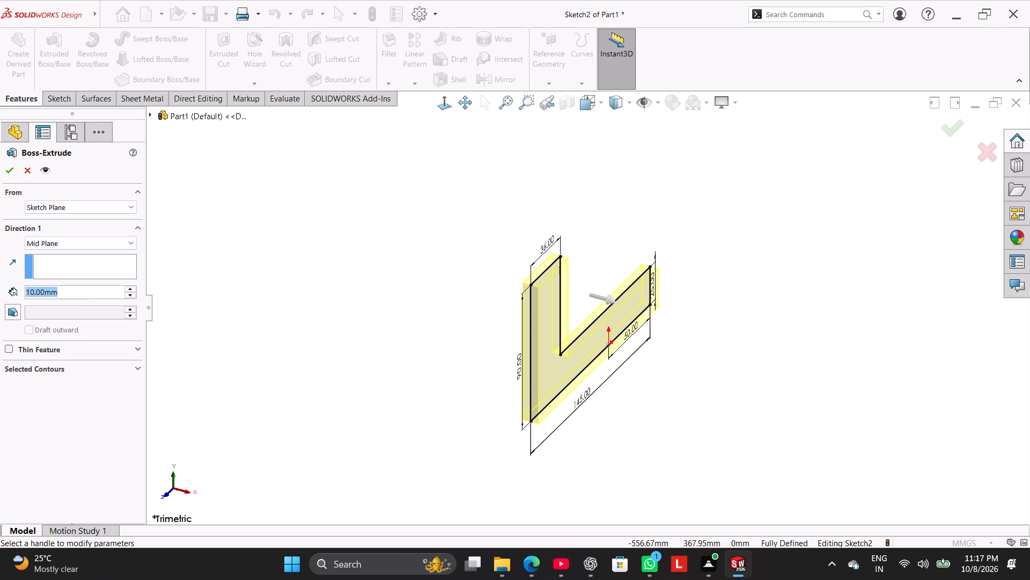
key("7")
key("5")
key("Return")
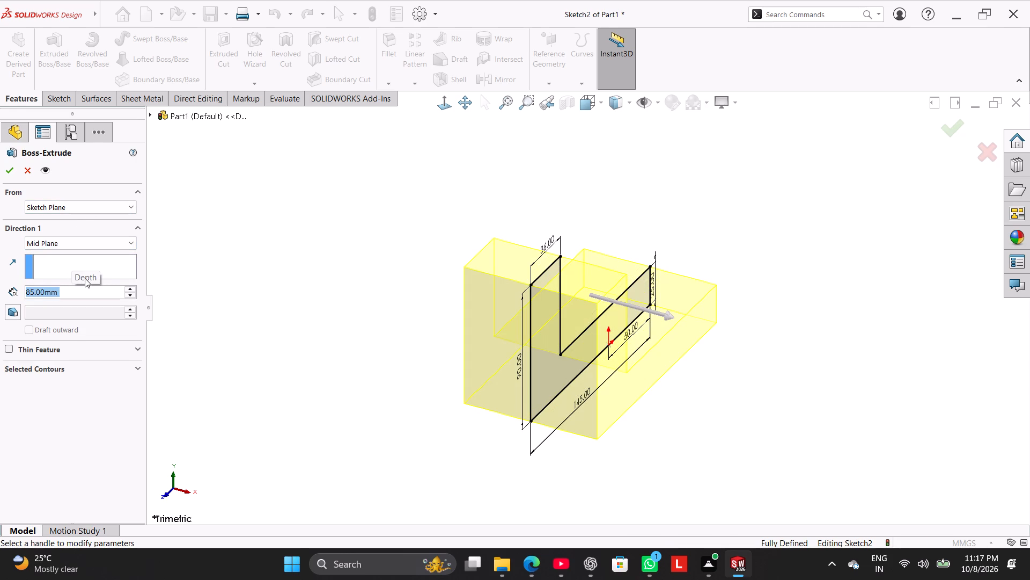
left_click(4, 171)
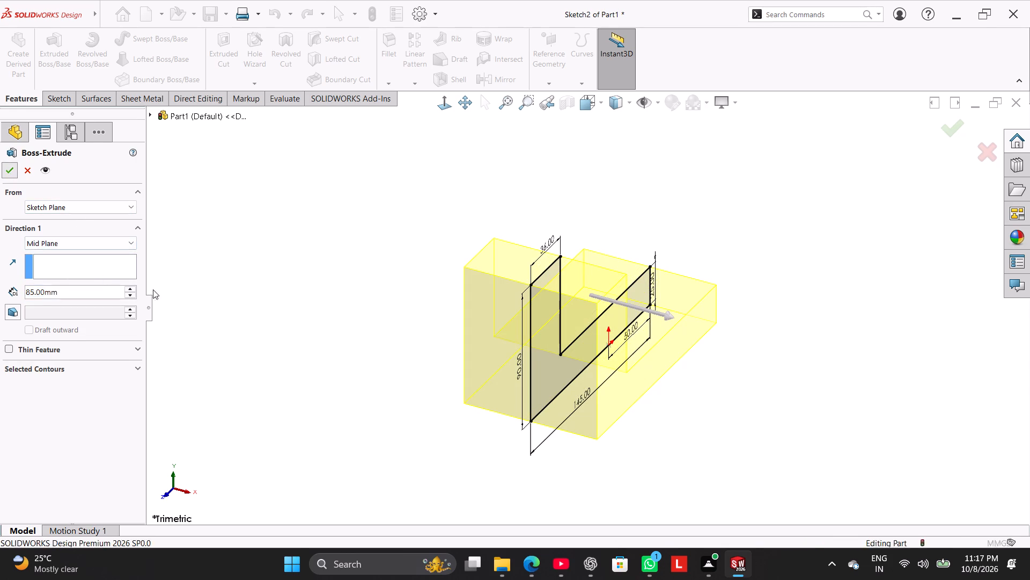
right_click_drag(267, 314, 495, 212)
left_click(227, 344)
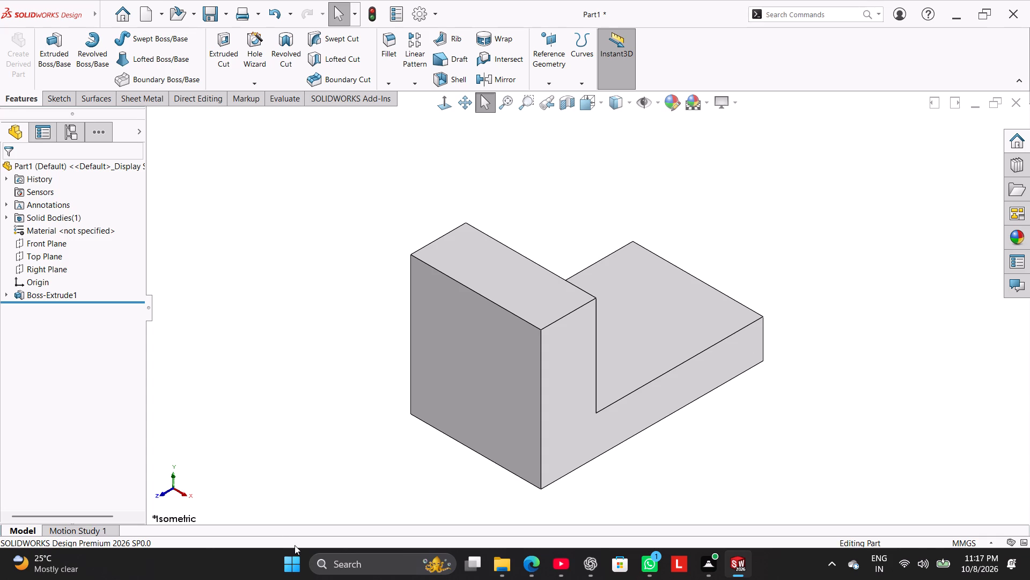
Sketch a circle about 42 mm in diameter centred on the origin, on the upper face of the base leg.
right_click(664, 313)
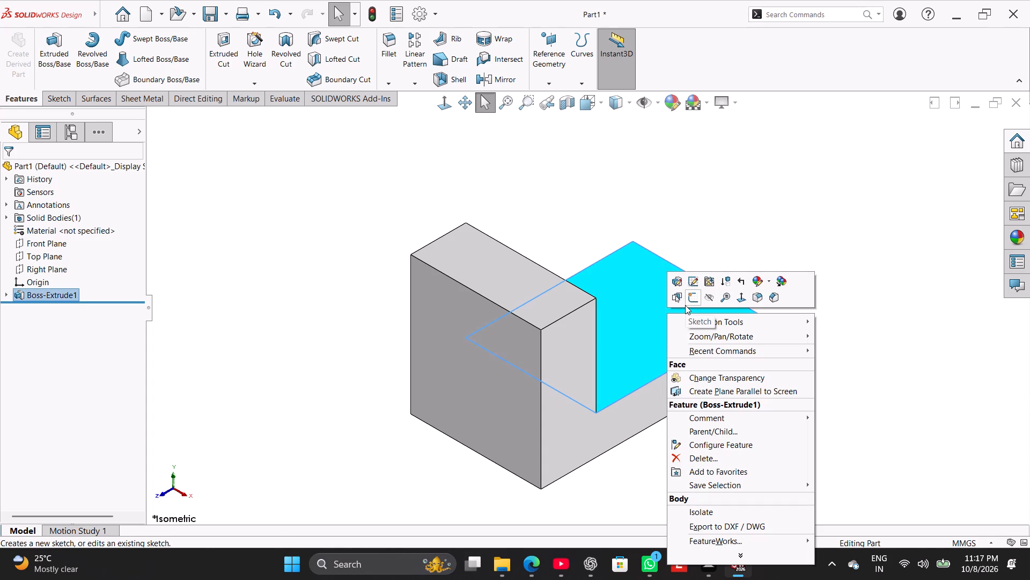
left_click(690, 299)
left_click(431, 293)
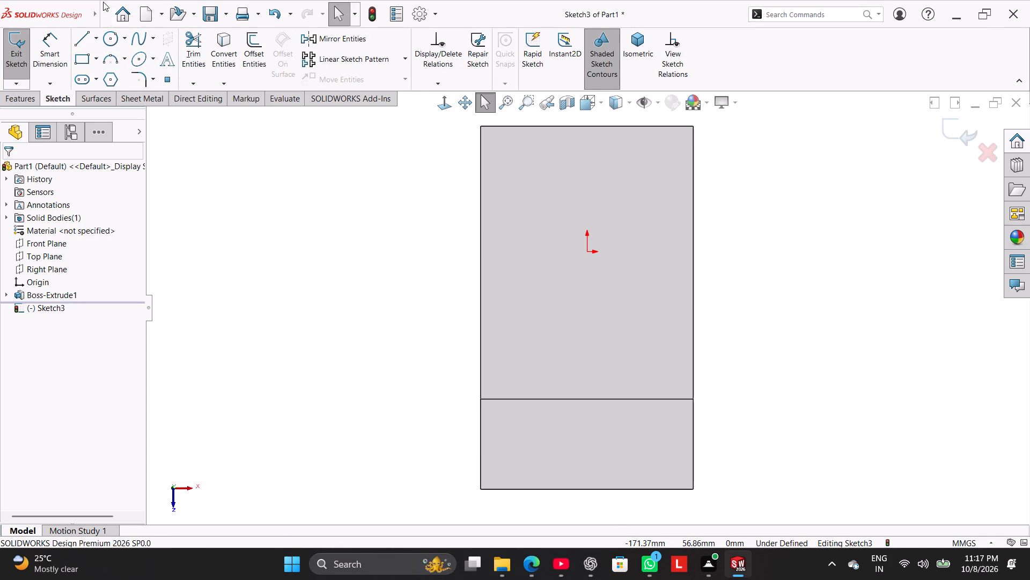
left_click(114, 35)
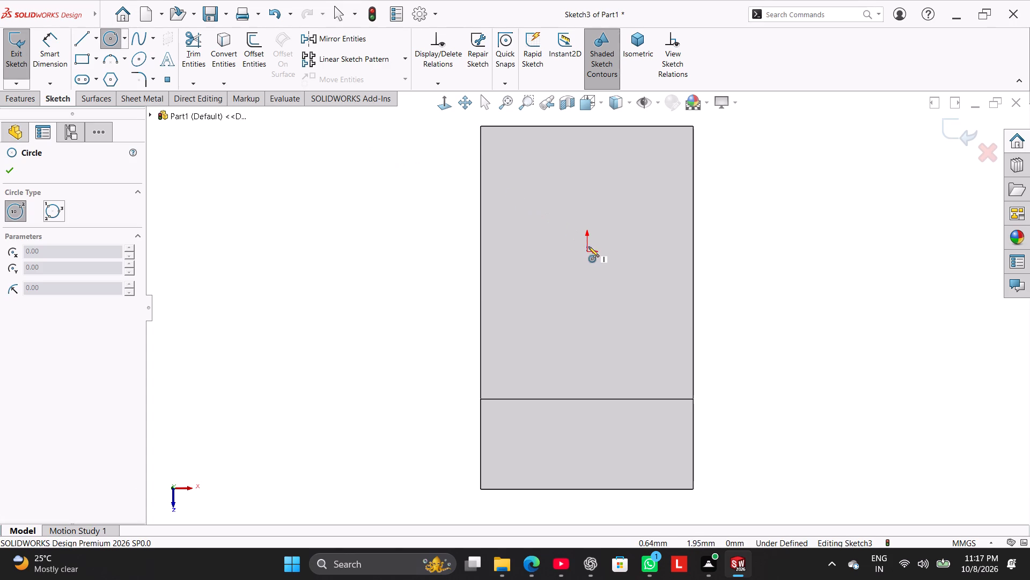
left_click(585, 251)
left_click(602, 302)
right_click(354, 237)
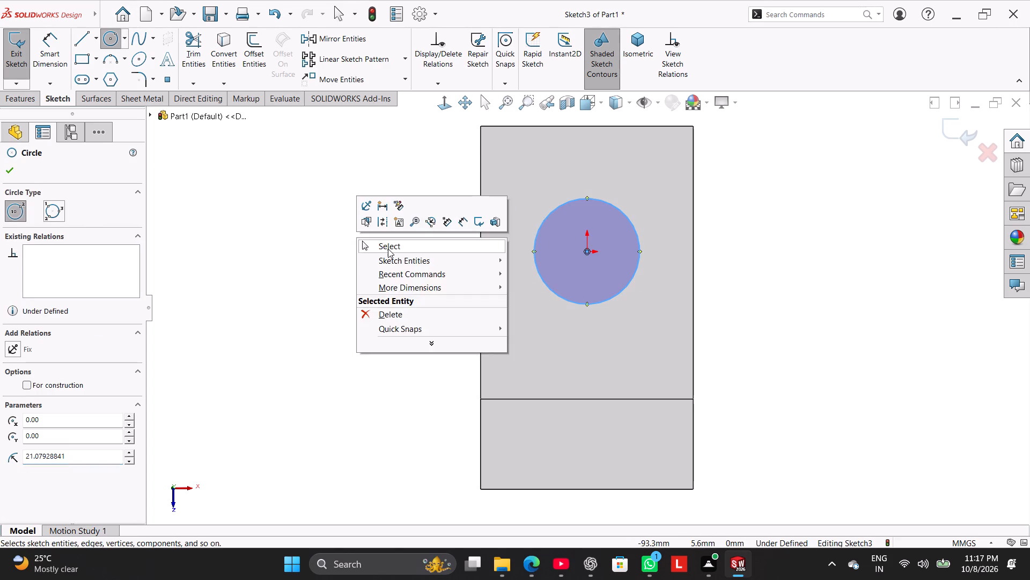
left_click(388, 249)
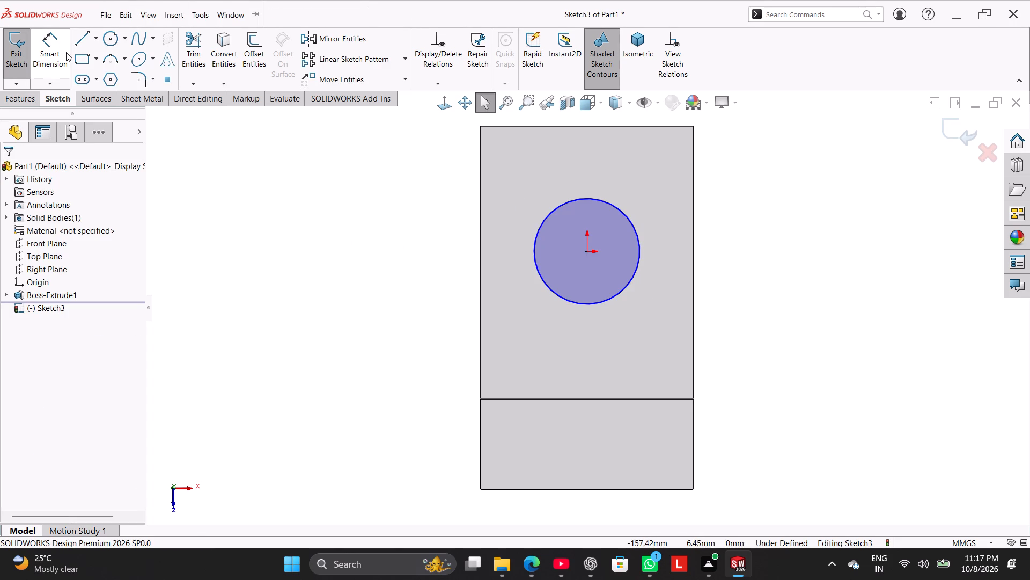
Edit the whole part's appearance and set its colour to light grey, RGB 192, 192, 192.
right_click(112, 162)
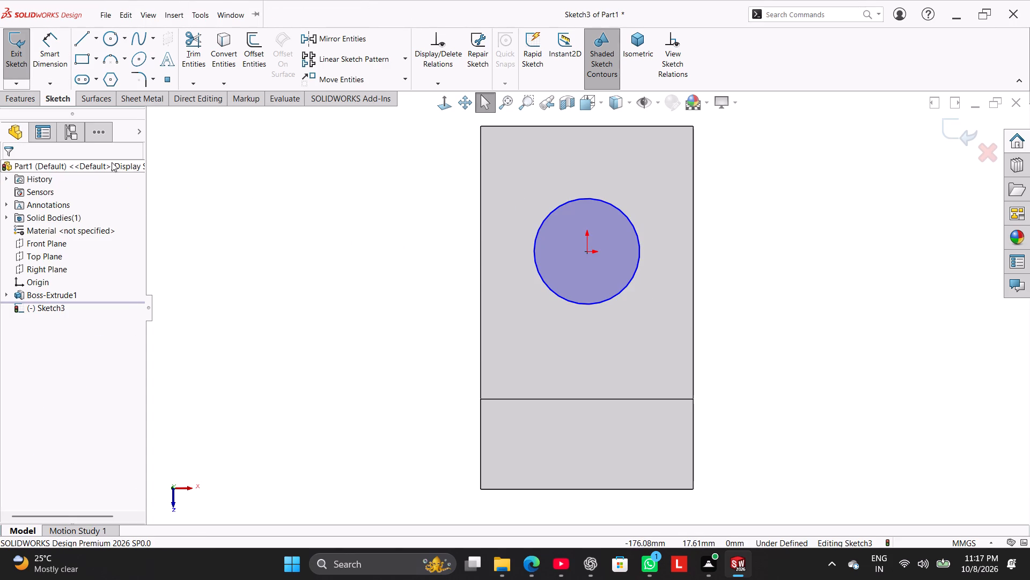
left_click(139, 146)
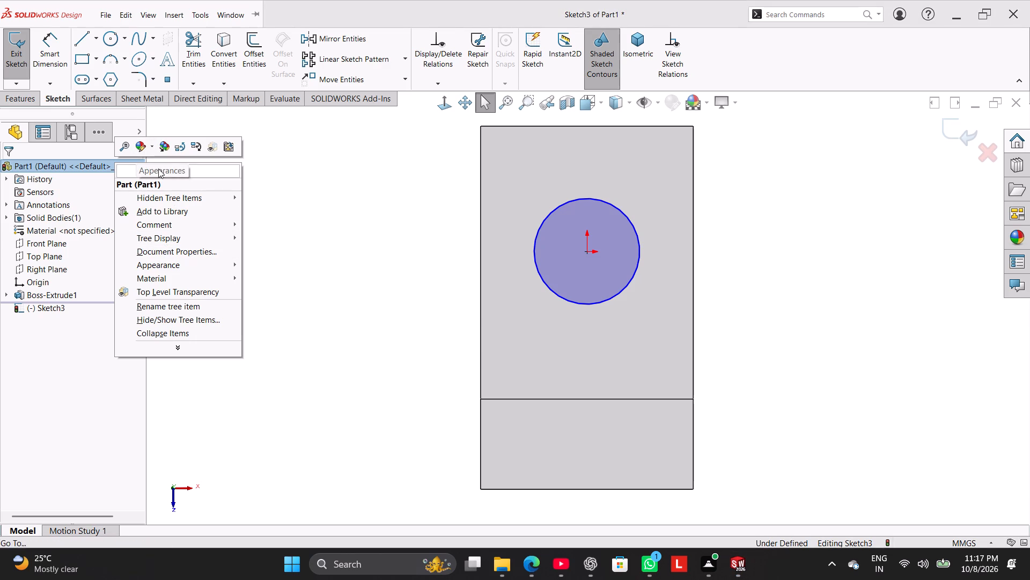
left_click(138, 150)
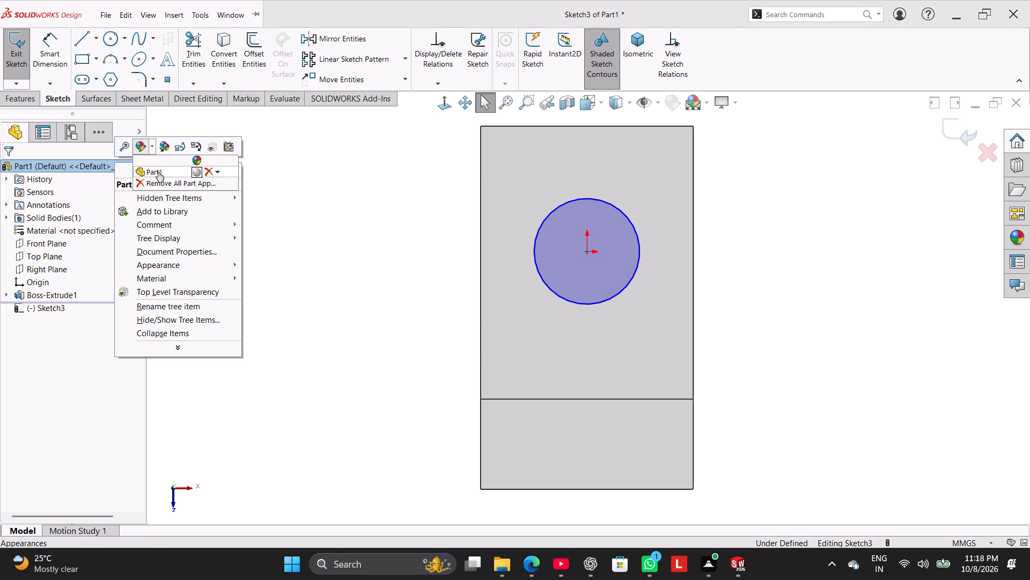
left_click(158, 172)
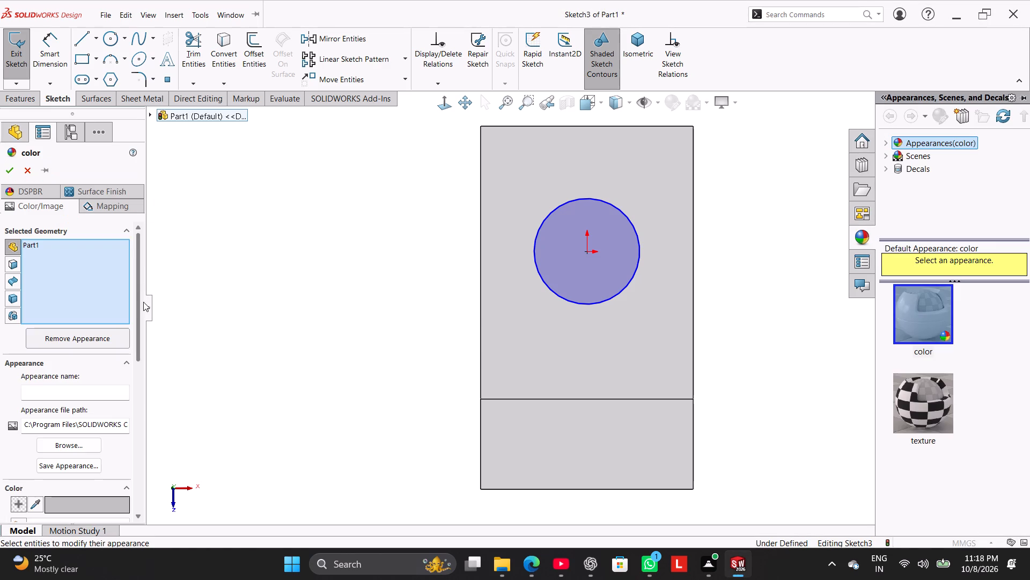
left_click_drag(138, 292, 141, 378)
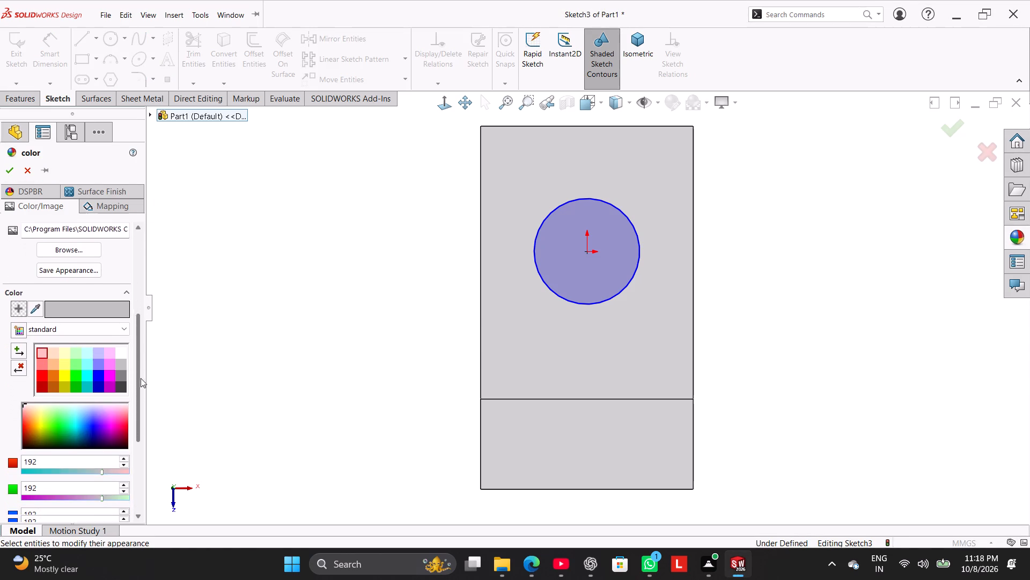
left_click_drag(141, 378, 138, 400)
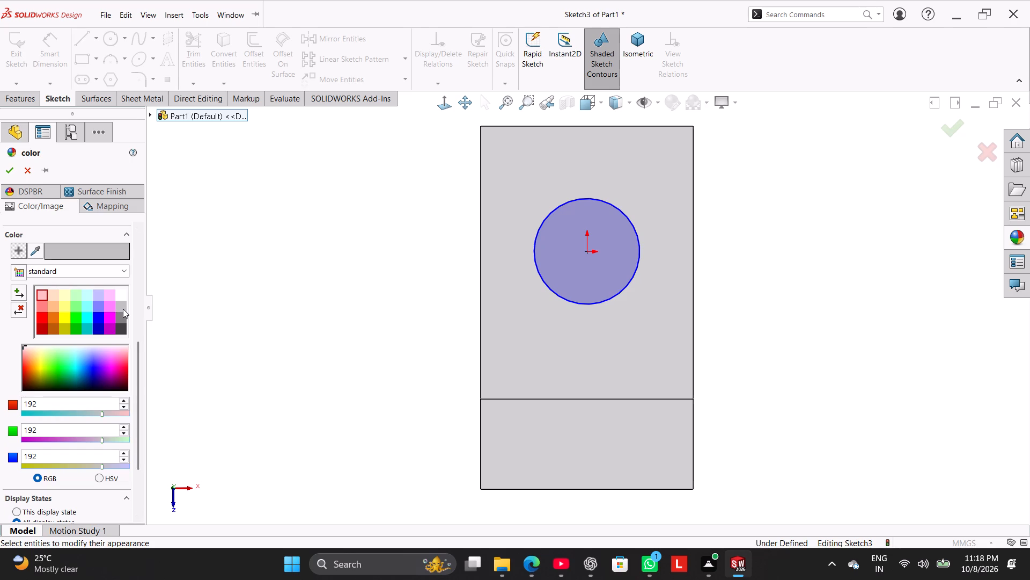
left_click(123, 309)
left_click_drag(101, 416, 73, 416)
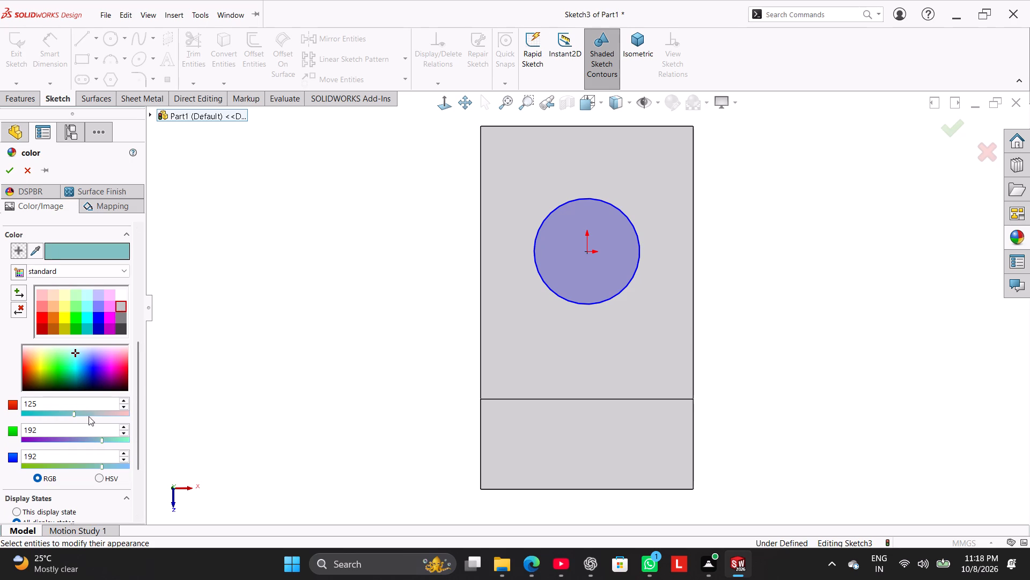
left_click_drag(77, 414, 115, 418)
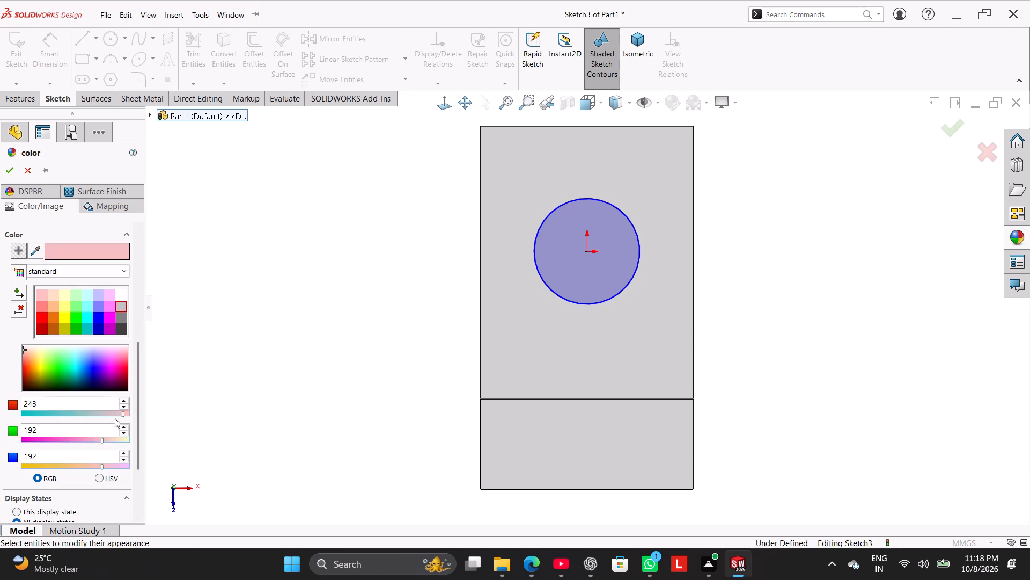
left_click_drag(115, 418, 94, 420)
left_click(120, 307)
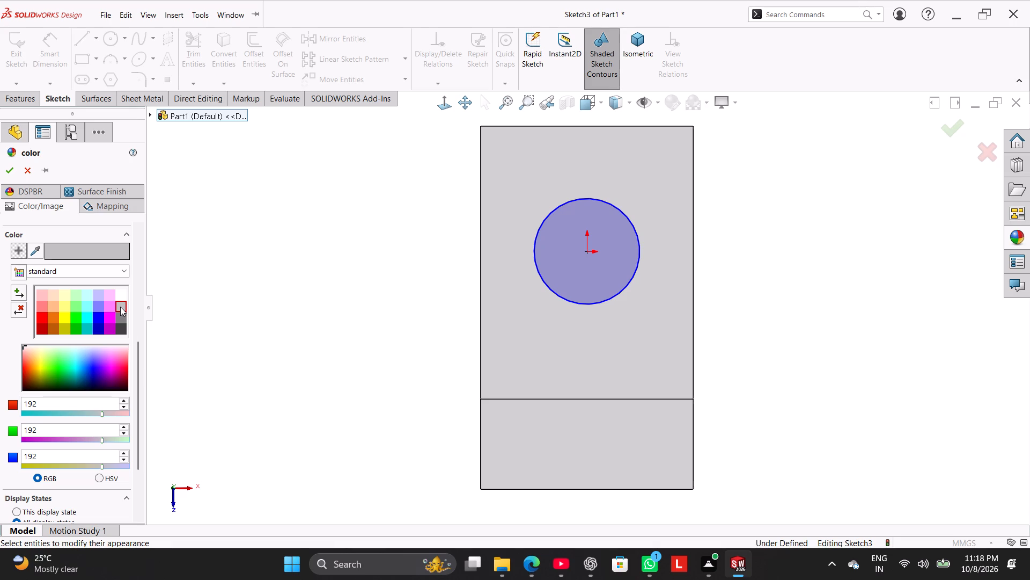
Set the appearance's display states option to Specify display state and apply the appearance.
left_click_drag(142, 370, 141, 404)
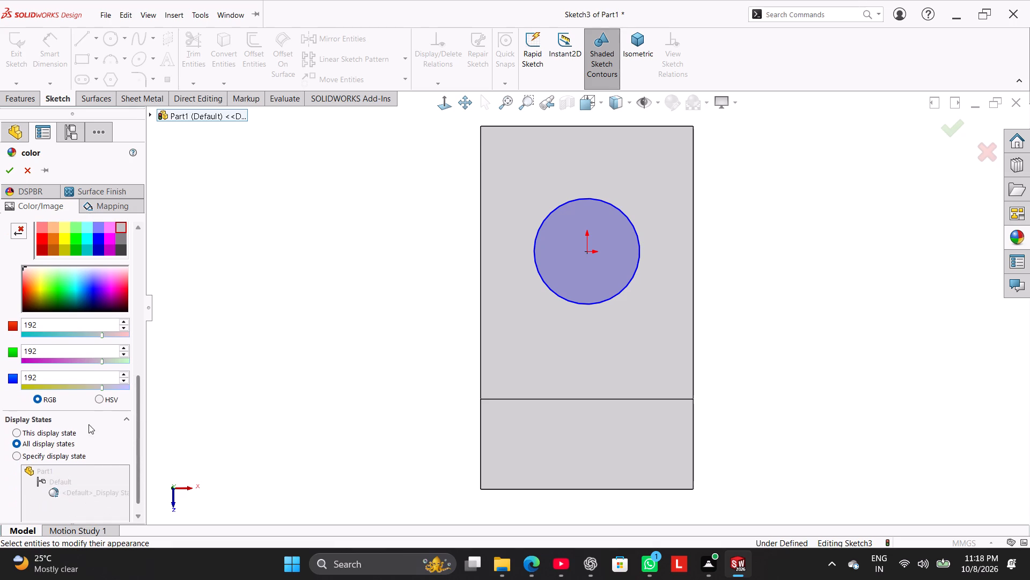
left_click(63, 430)
left_click(60, 452)
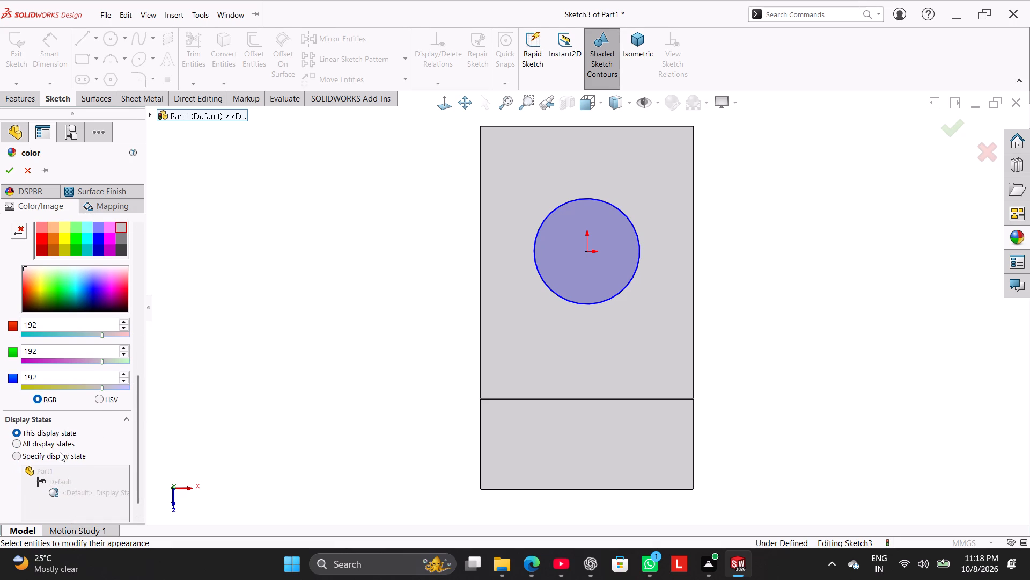
left_click(8, 173)
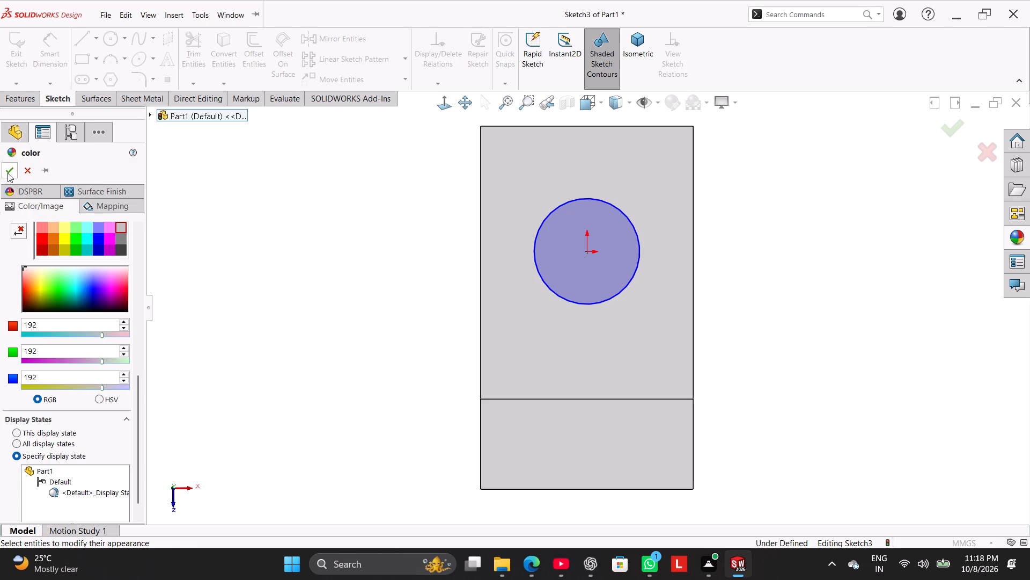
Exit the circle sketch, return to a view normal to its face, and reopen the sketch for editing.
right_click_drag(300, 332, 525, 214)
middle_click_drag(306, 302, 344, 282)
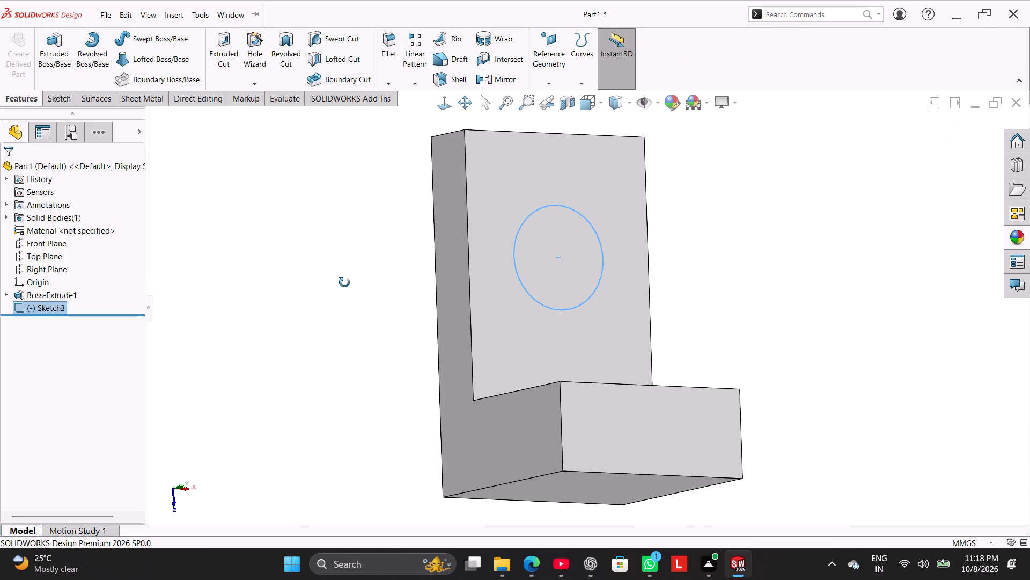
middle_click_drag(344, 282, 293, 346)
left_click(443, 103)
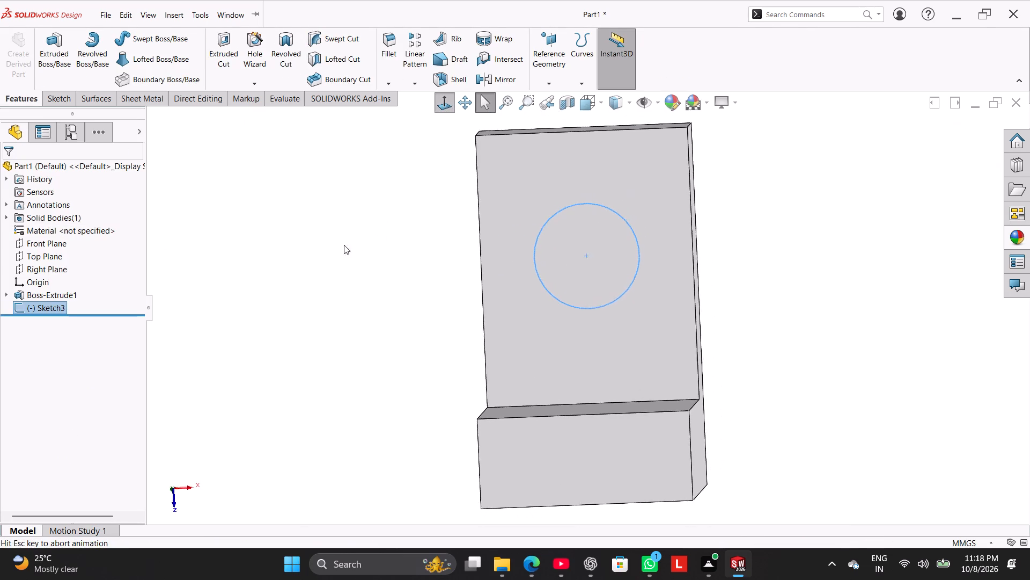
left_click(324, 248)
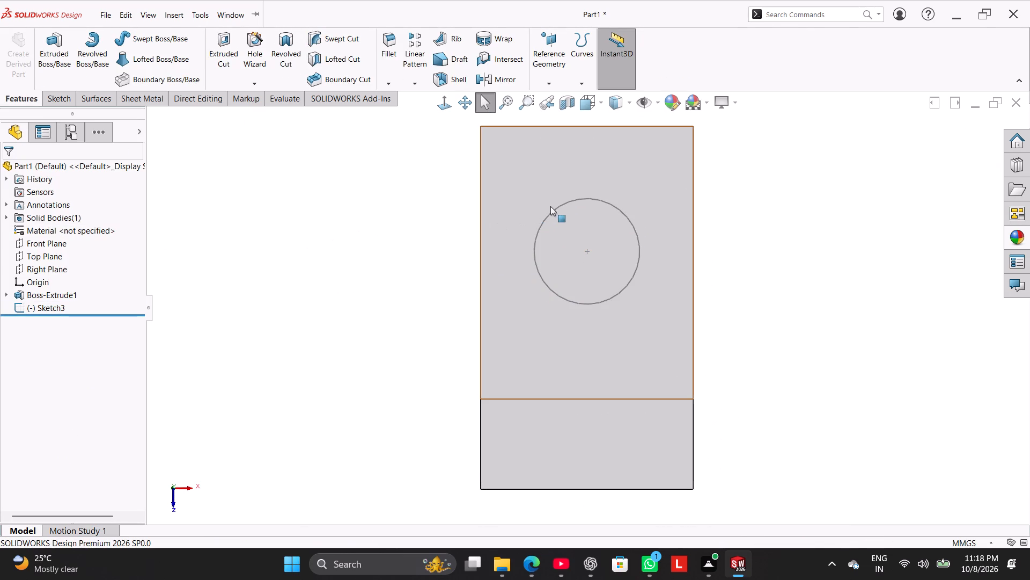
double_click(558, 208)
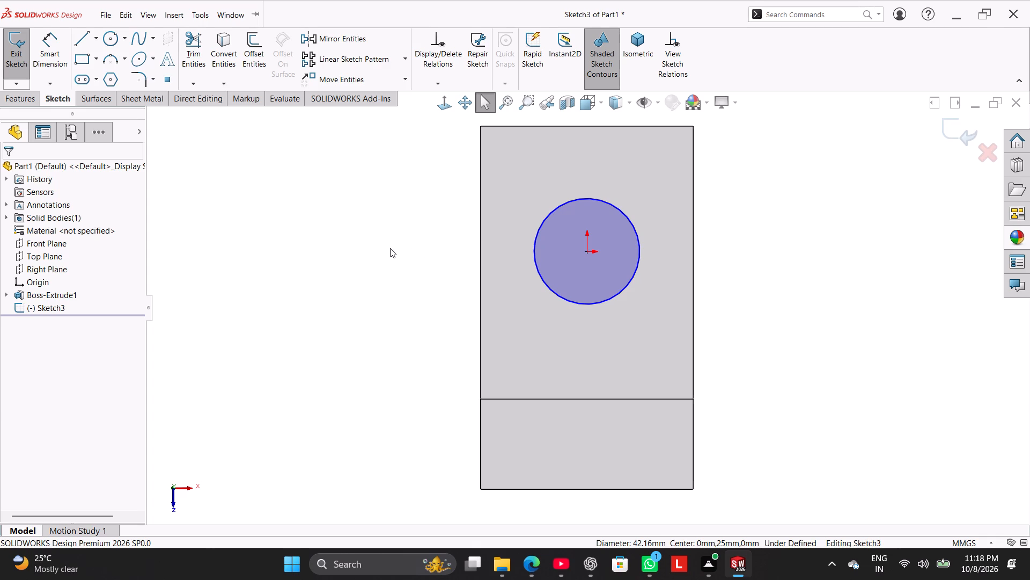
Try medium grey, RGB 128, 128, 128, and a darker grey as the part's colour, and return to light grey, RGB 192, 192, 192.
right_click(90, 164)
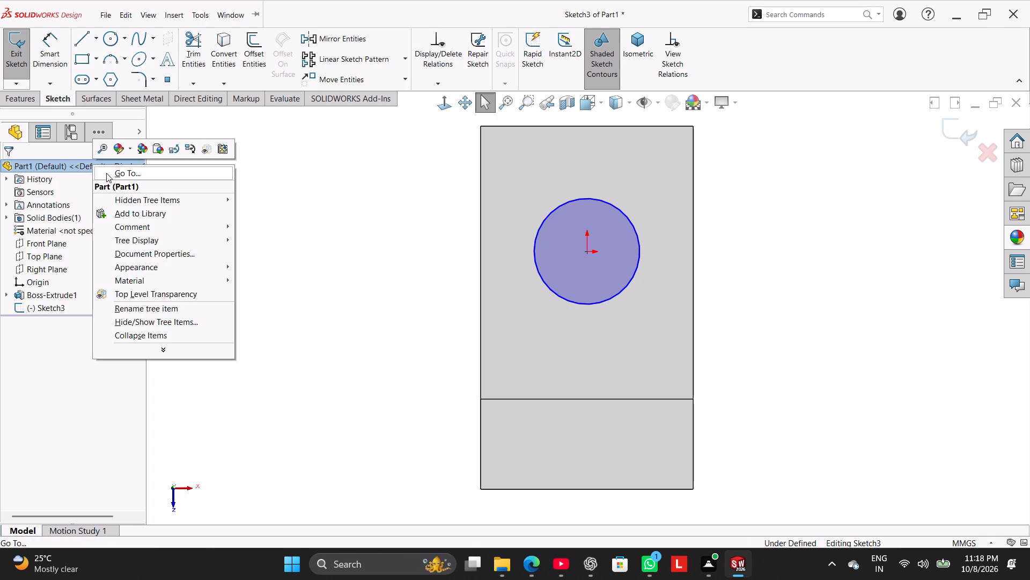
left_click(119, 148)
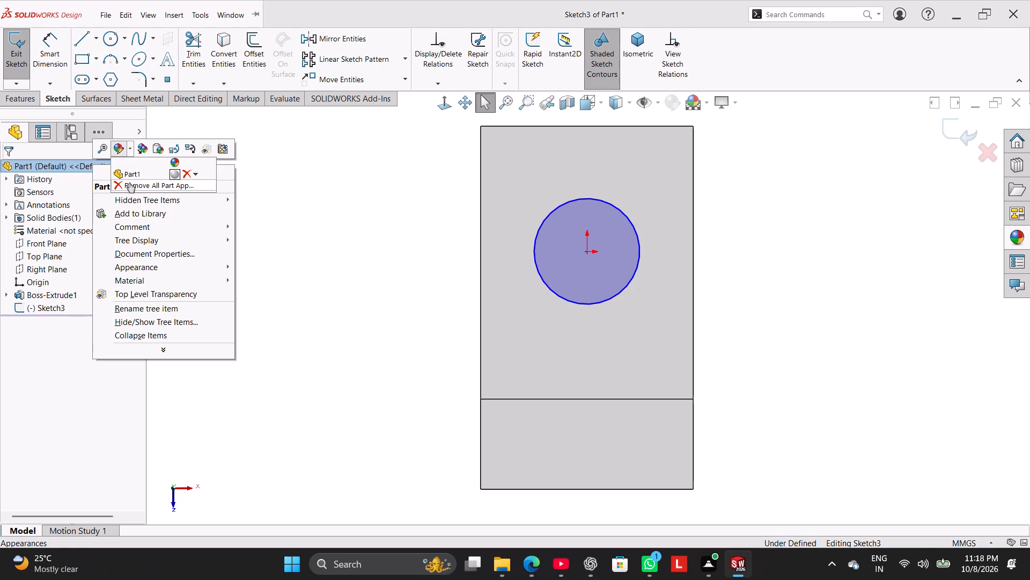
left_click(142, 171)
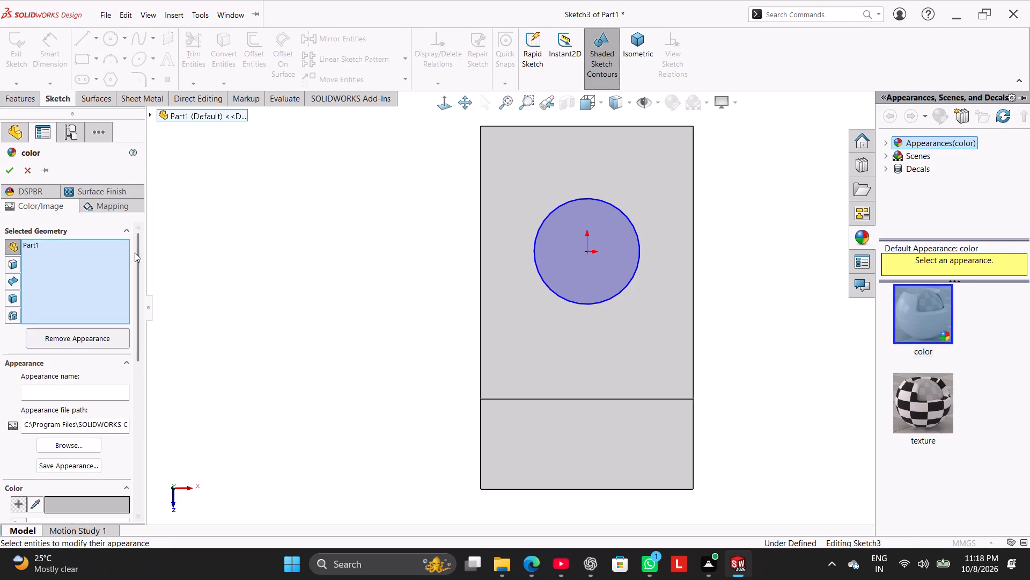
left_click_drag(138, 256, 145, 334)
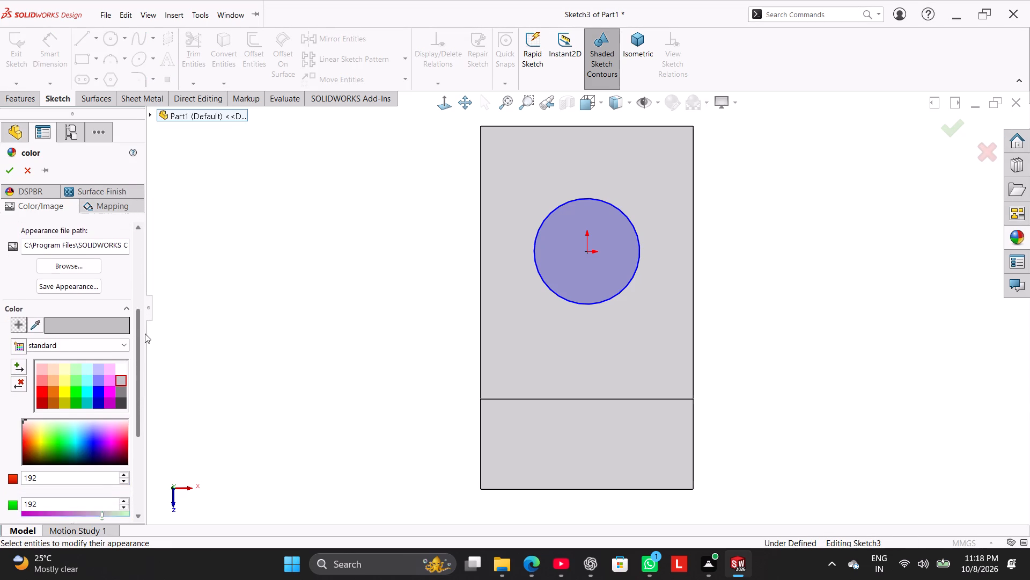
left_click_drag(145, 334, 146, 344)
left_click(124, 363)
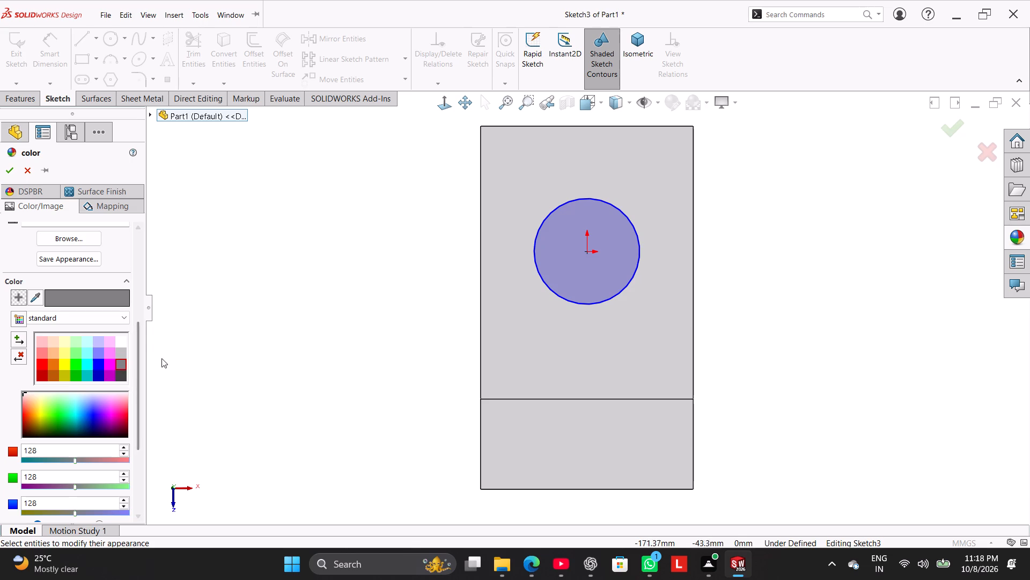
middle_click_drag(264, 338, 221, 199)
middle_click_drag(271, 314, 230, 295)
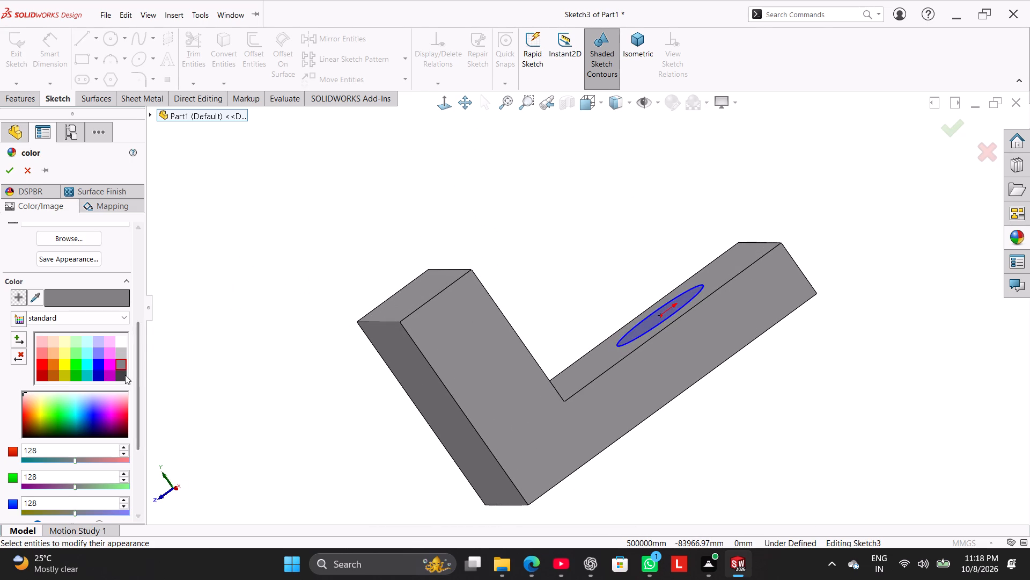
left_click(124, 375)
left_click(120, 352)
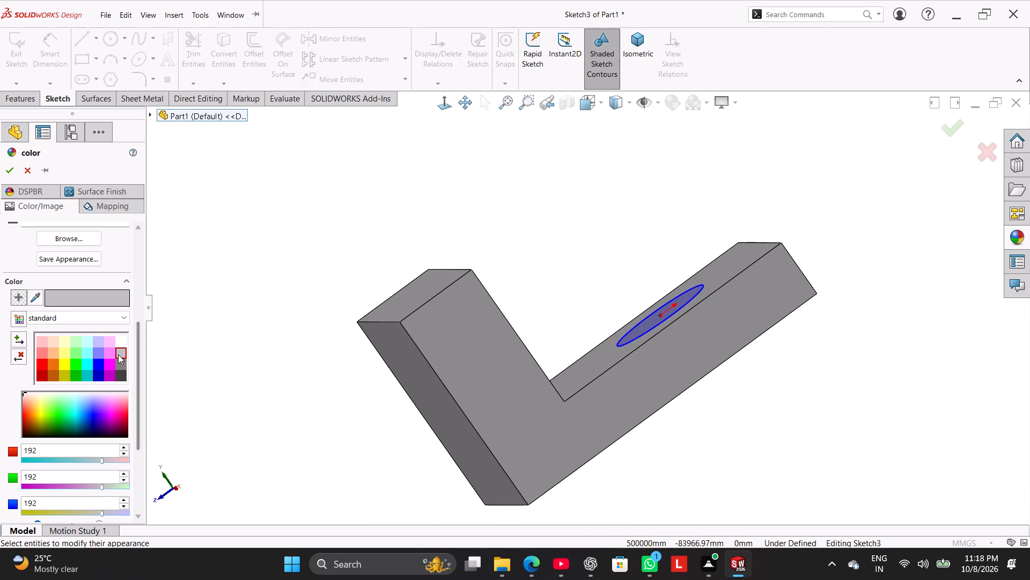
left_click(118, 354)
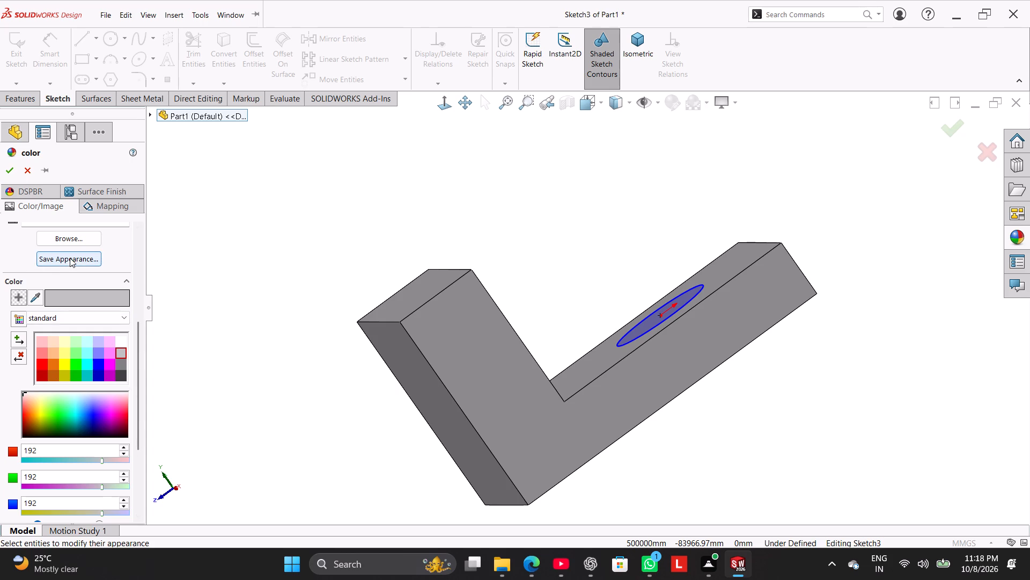
Save the light grey appearance as color.p2m in the templates folder without making that folder visible, and cancel the appearance edit.
scroll(72, 257, "up", 2)
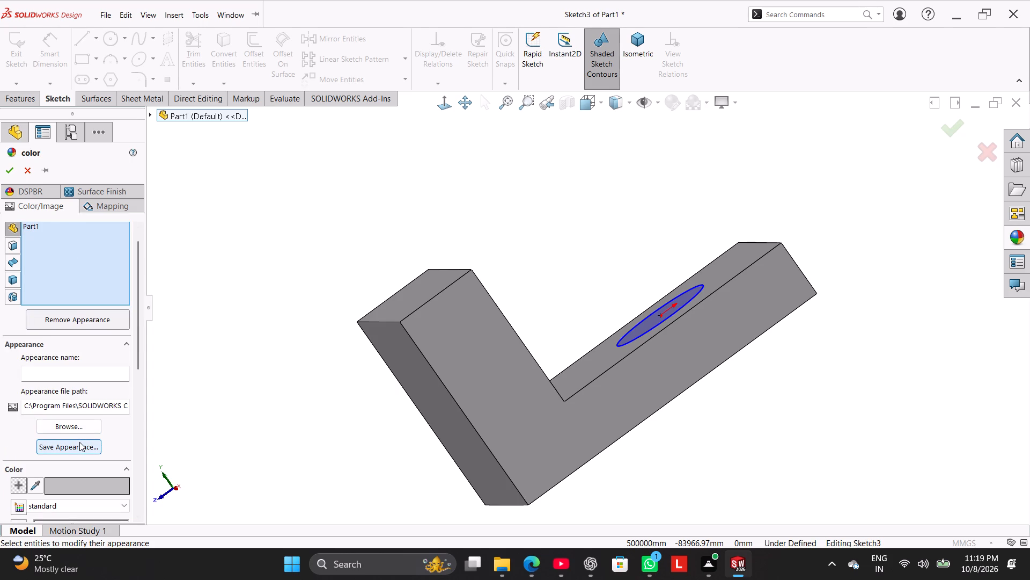
left_click(79, 442)
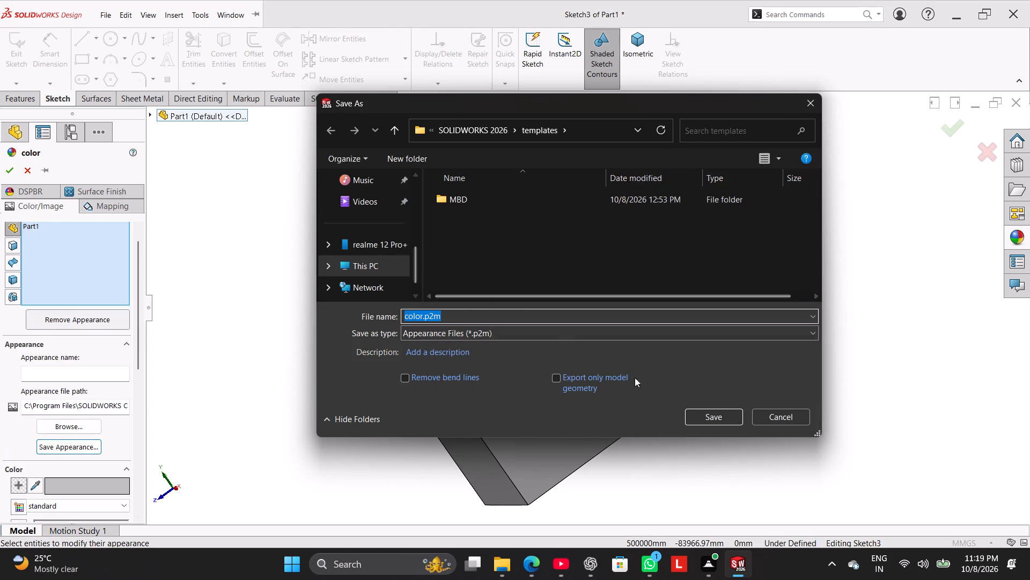
left_click(704, 414)
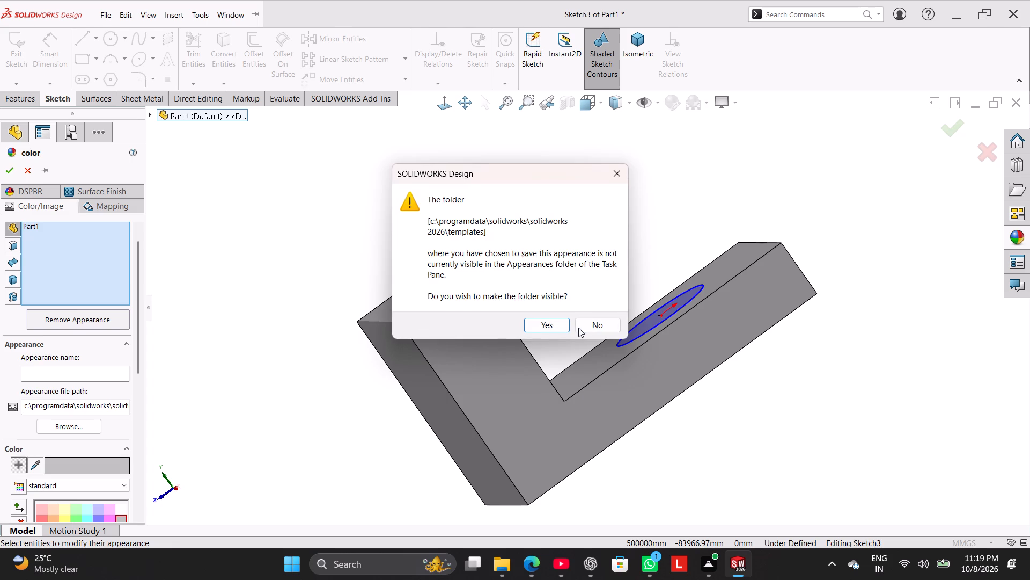
left_click(582, 326)
middle_click_drag(272, 323, 300, 366)
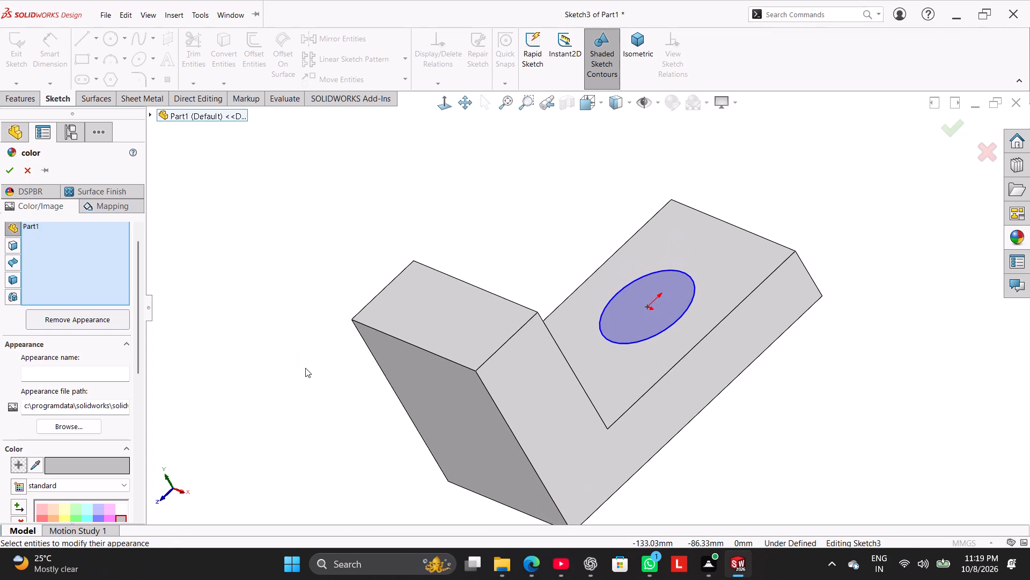
middle_click_drag(305, 368, 326, 391)
left_click(25, 169)
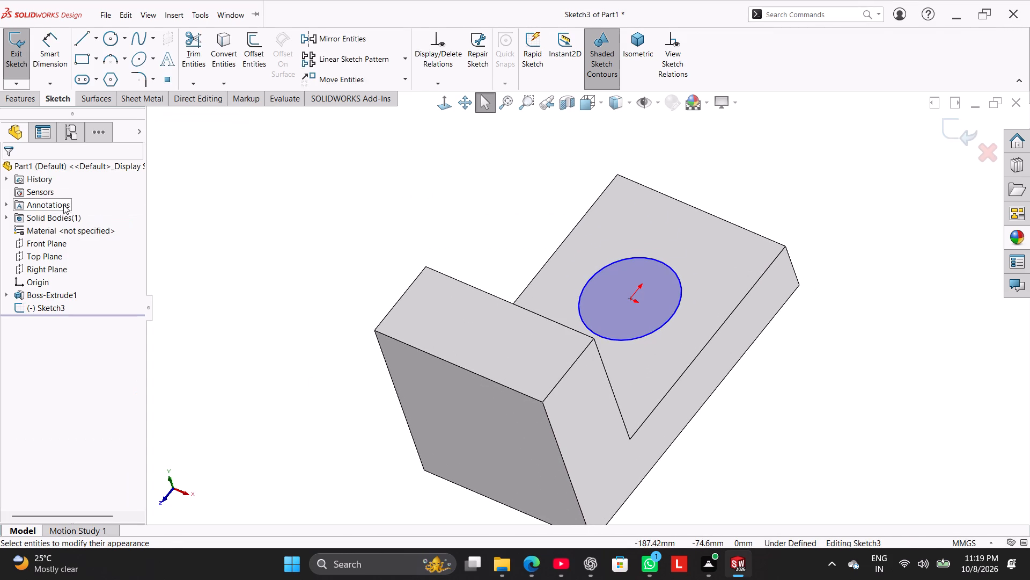
Face the circle's sketch plane squarely and dimension the circle with a 12 mm diameter.
left_click(447, 103)
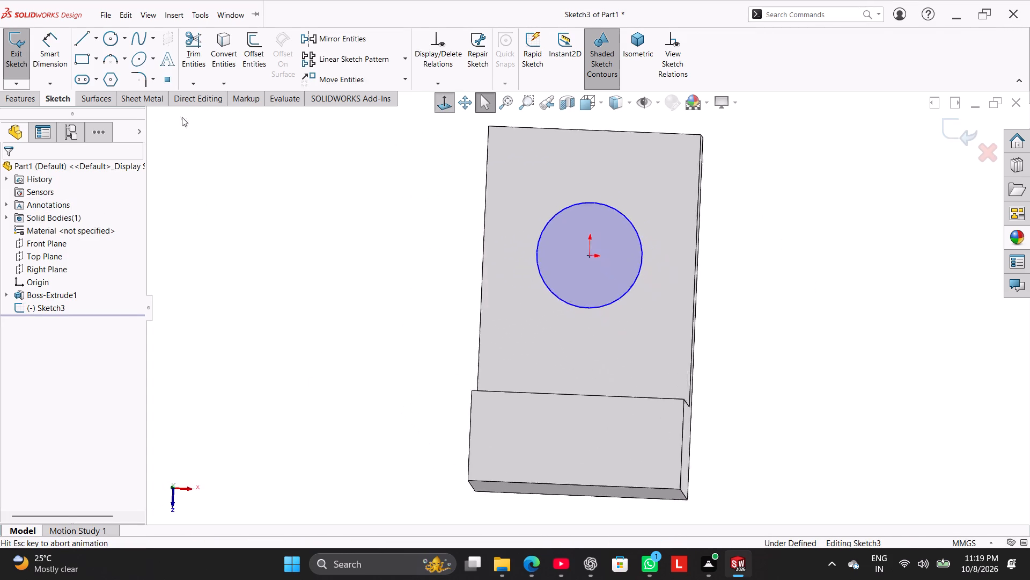
left_click_drag(51, 44, 57, 49)
left_click(538, 230)
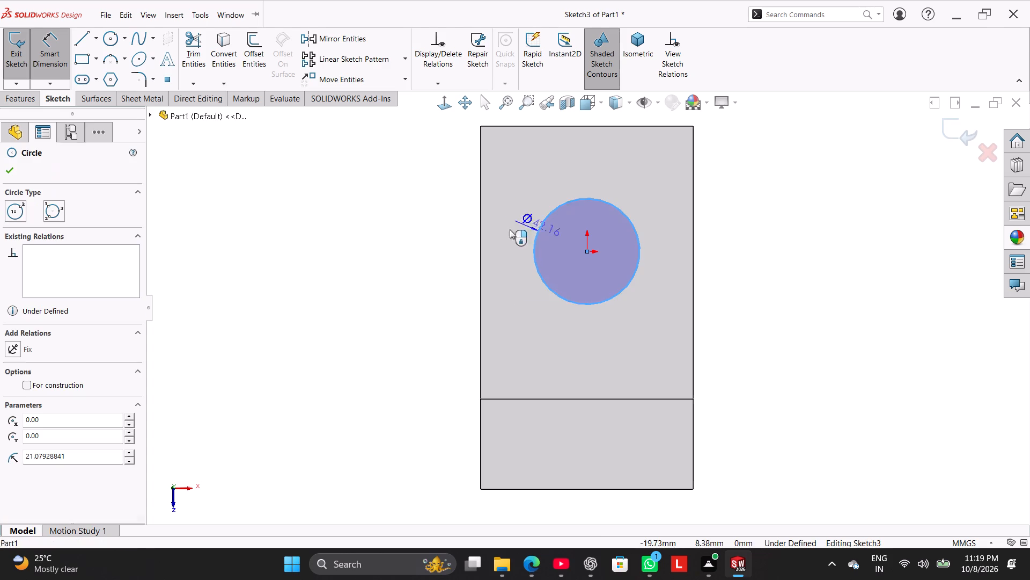
left_click(412, 186)
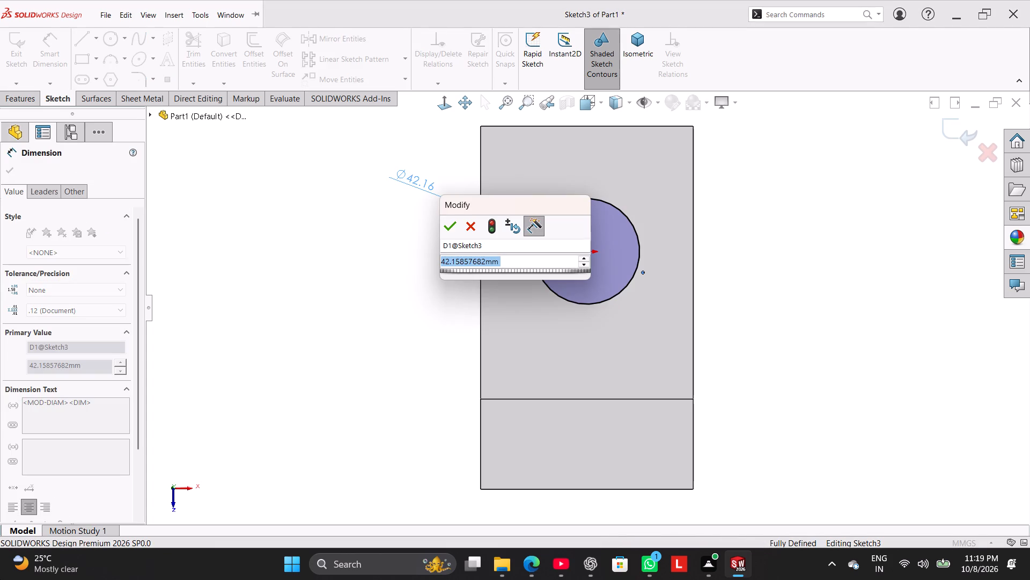
type("12")
key("Return")
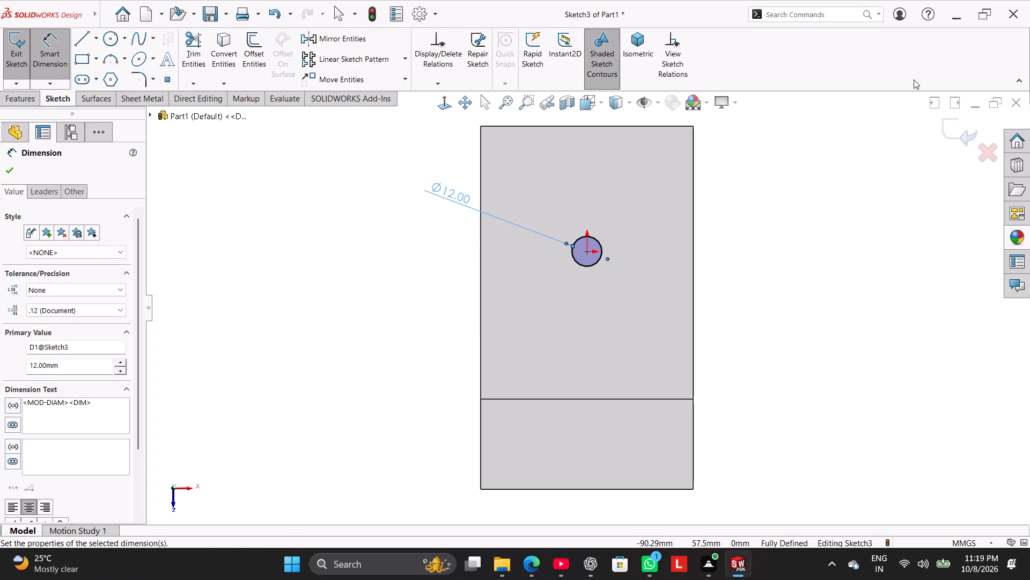
Display the circle's dimension as a radius, set it to 12 mm, and move the dimension text closer to the circle.
left_click(39, 191)
left_click(33, 271)
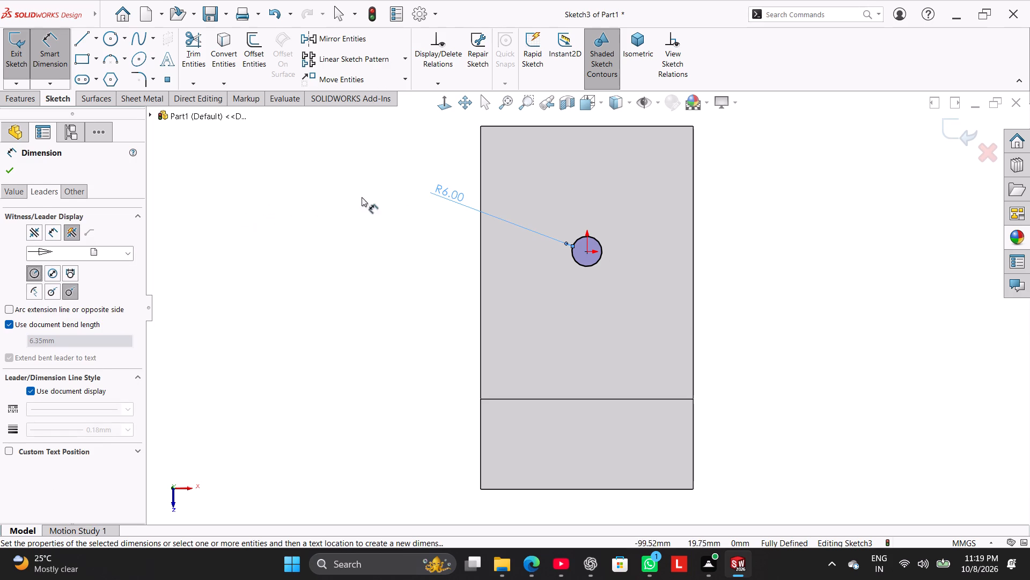
double_click(440, 192)
double_click(447, 191)
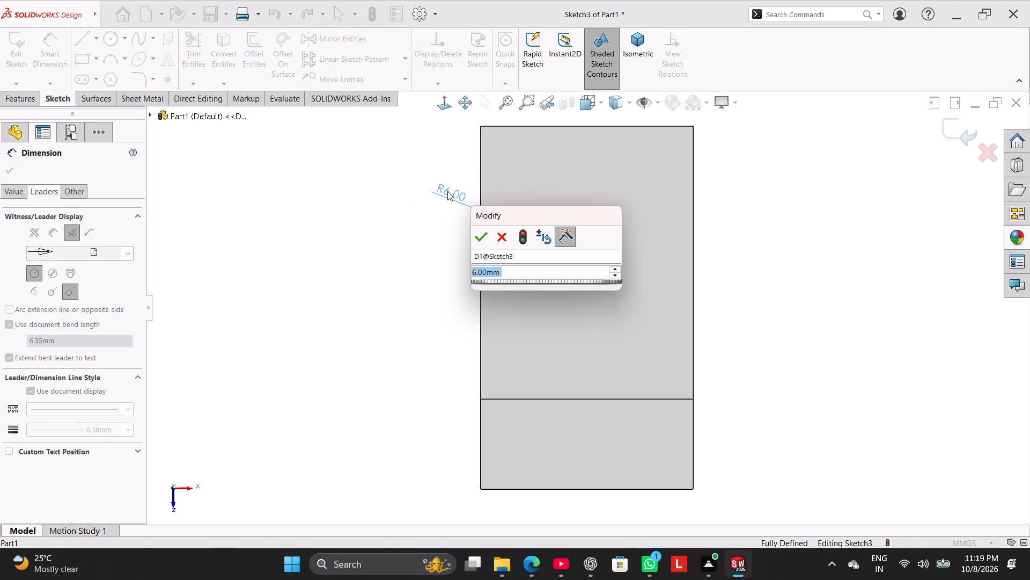
type("12")
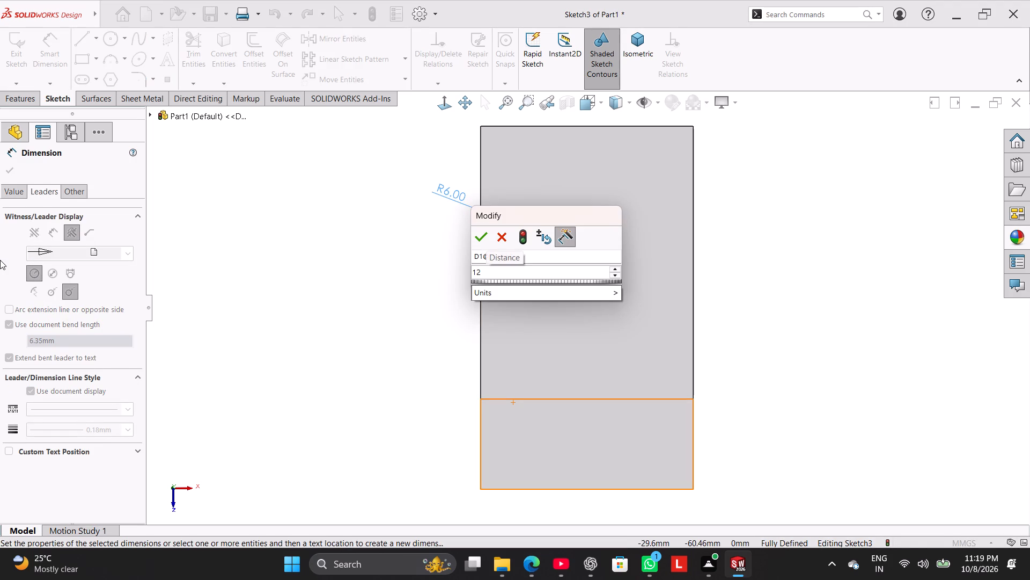
key("Return")
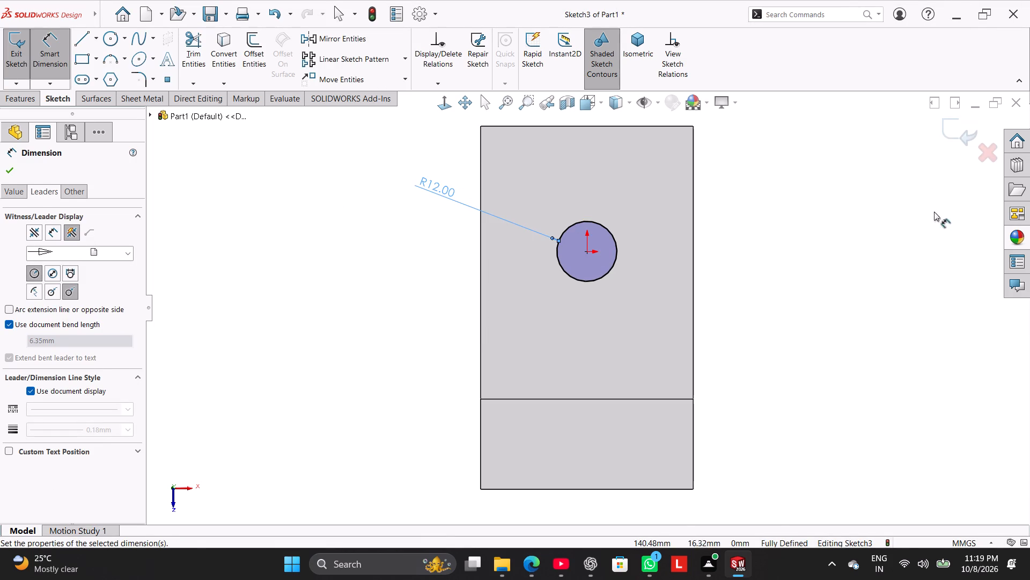
right_click(863, 211)
left_click(908, 244)
left_click_drag(426, 181, 429, 181)
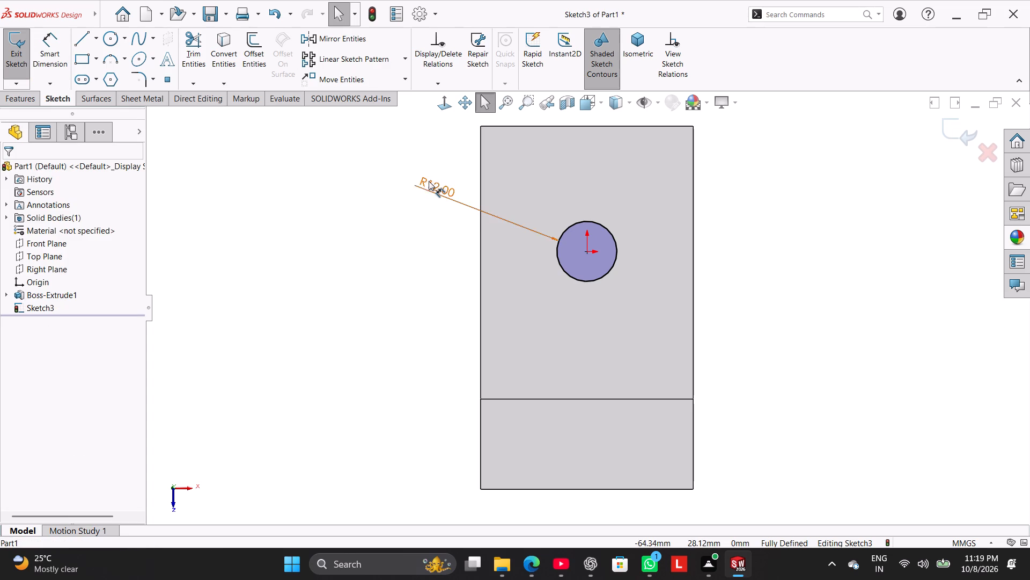
left_click_drag(429, 181, 459, 208)
left_click(367, 194)
Draw two vertical lines from opposite side points of the circle to the free end edge of the base leg.
left_click(79, 38)
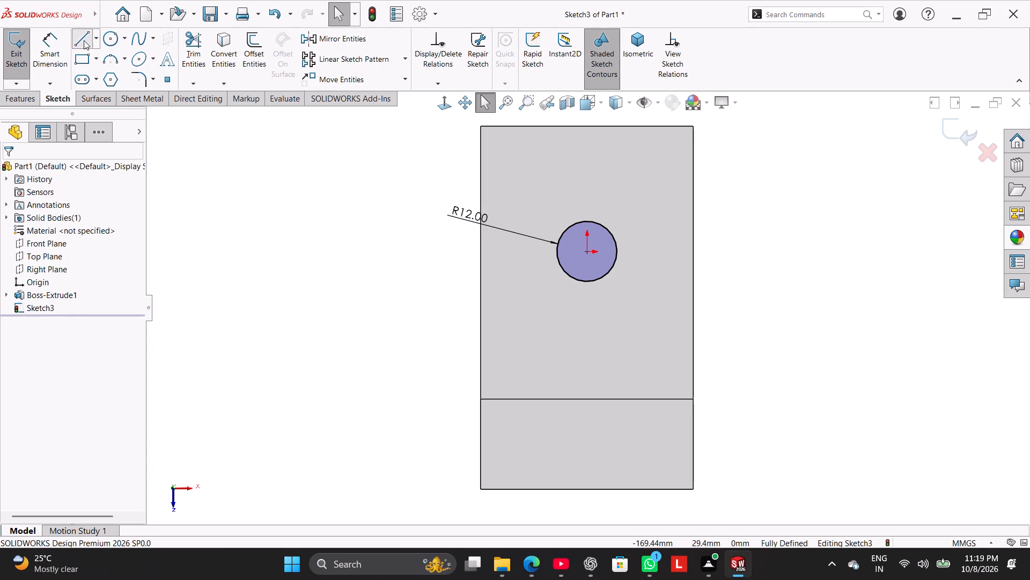
scroll(515, 170, "down", 2)
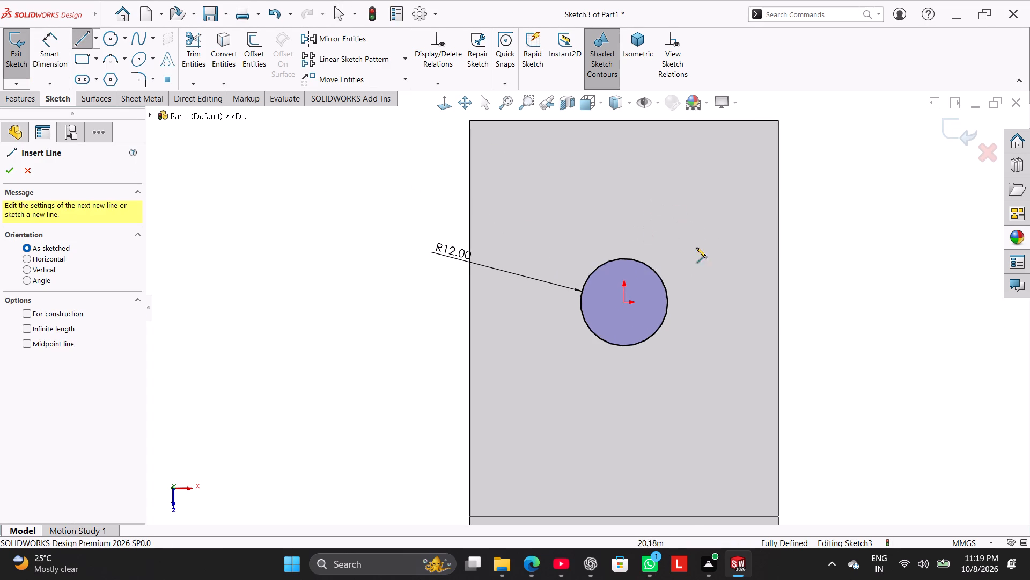
left_click_drag(667, 301, 667, 293)
left_click(668, 118)
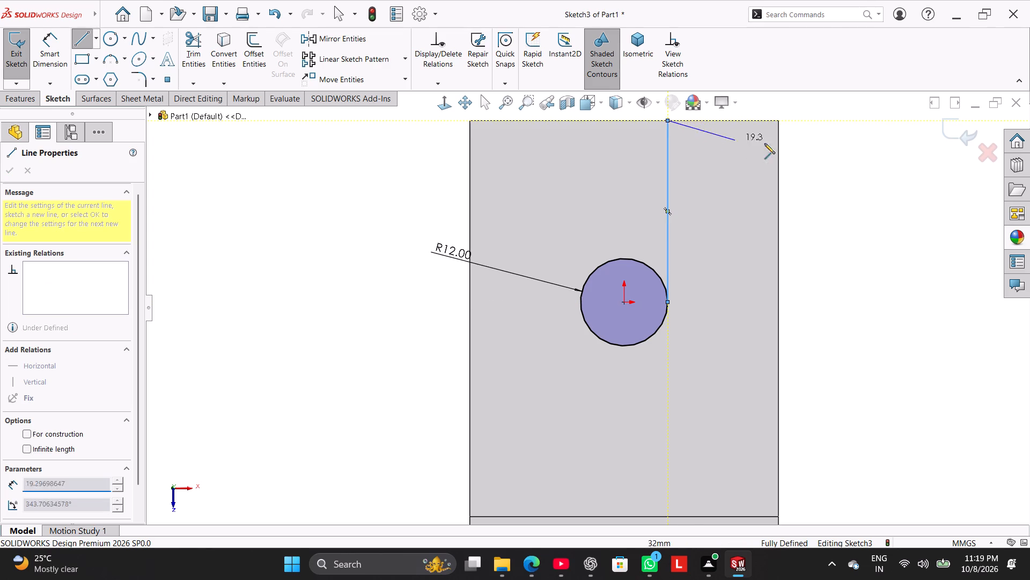
right_click(798, 144)
left_click(825, 147)
right_click(818, 158)
left_click_drag(836, 165, 828, 165)
left_click(76, 37)
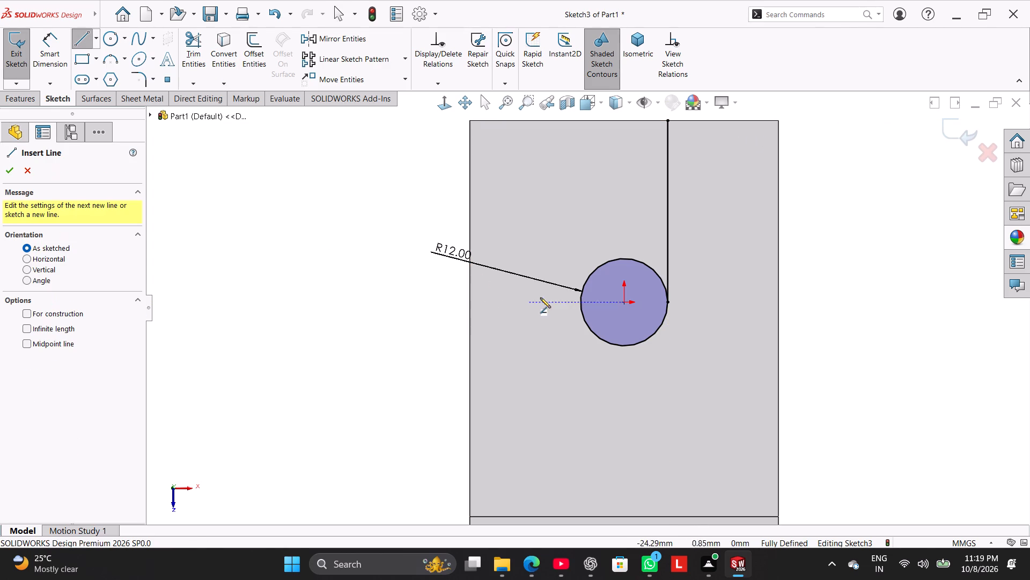
left_click(580, 302)
left_click(580, 121)
right_click(409, 176)
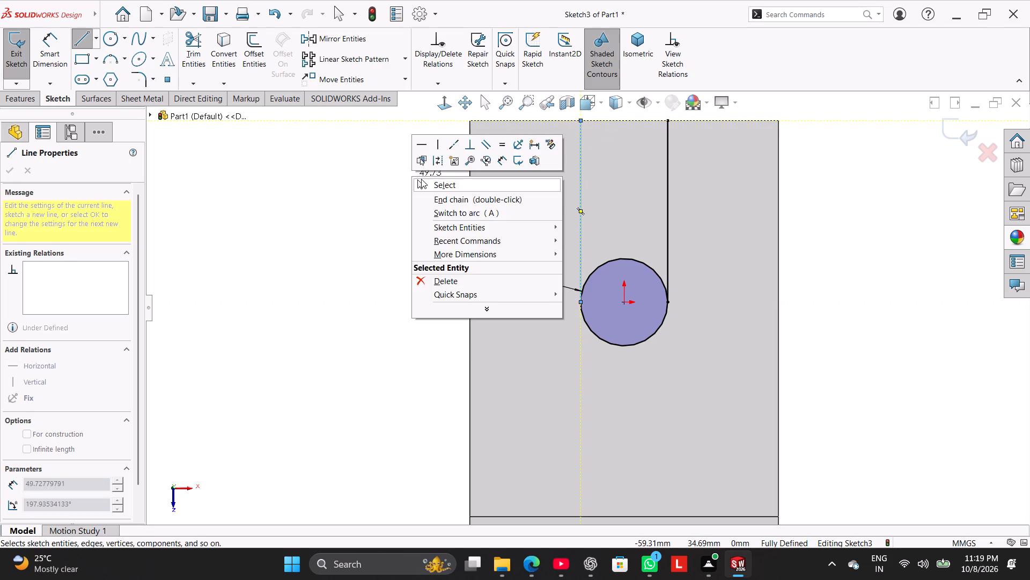
left_click(427, 183)
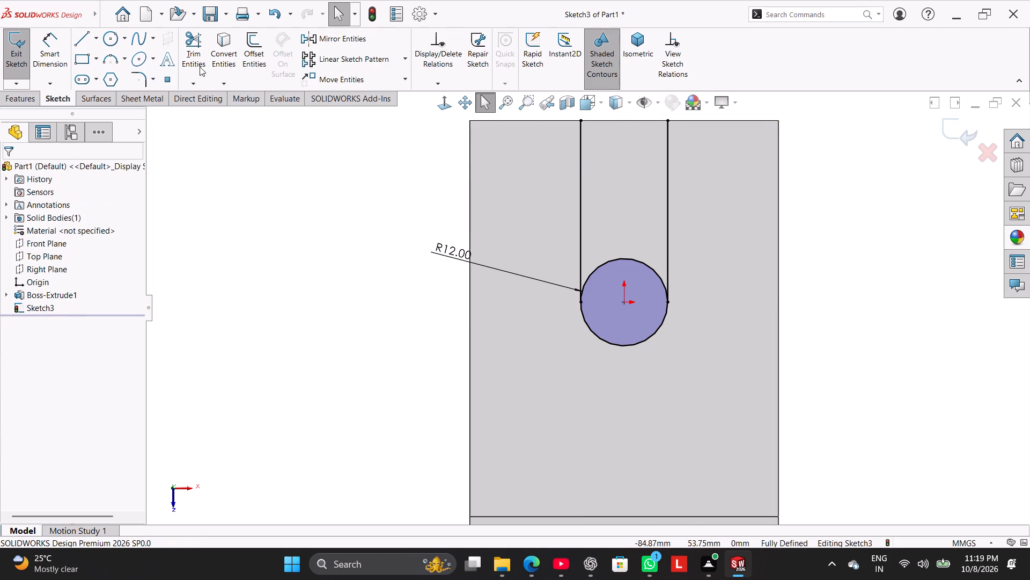
Join the two lines' outer endpoints with a 24 mm horizontal line along the leg's free end edge.
left_click(83, 40)
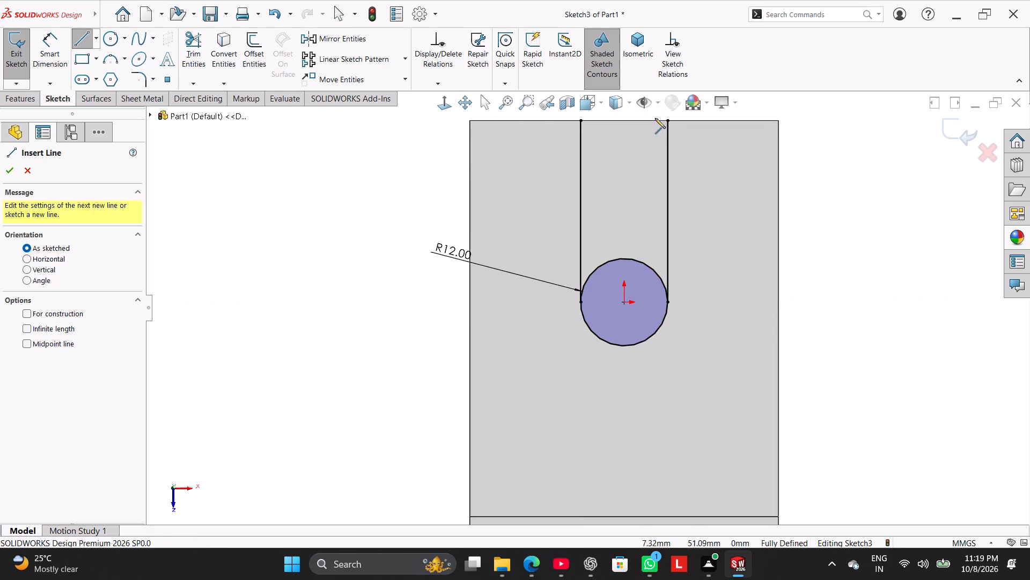
left_click(667, 121)
left_click(578, 119)
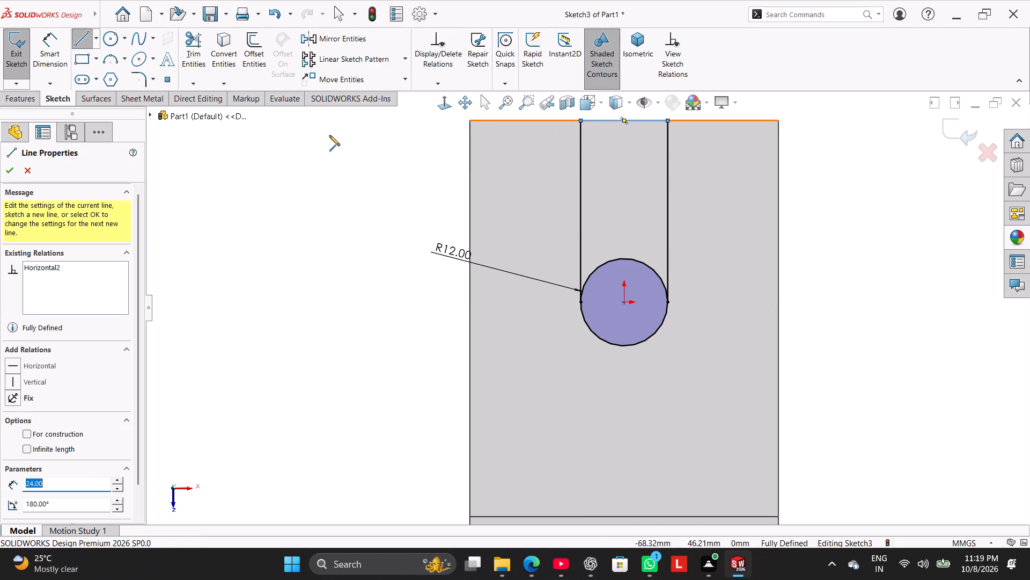
right_click_drag(326, 137, 330, 142)
left_click(361, 148)
Trim away the half of the circle between the two lines to leave a single open-ended slot profile.
left_click(191, 56)
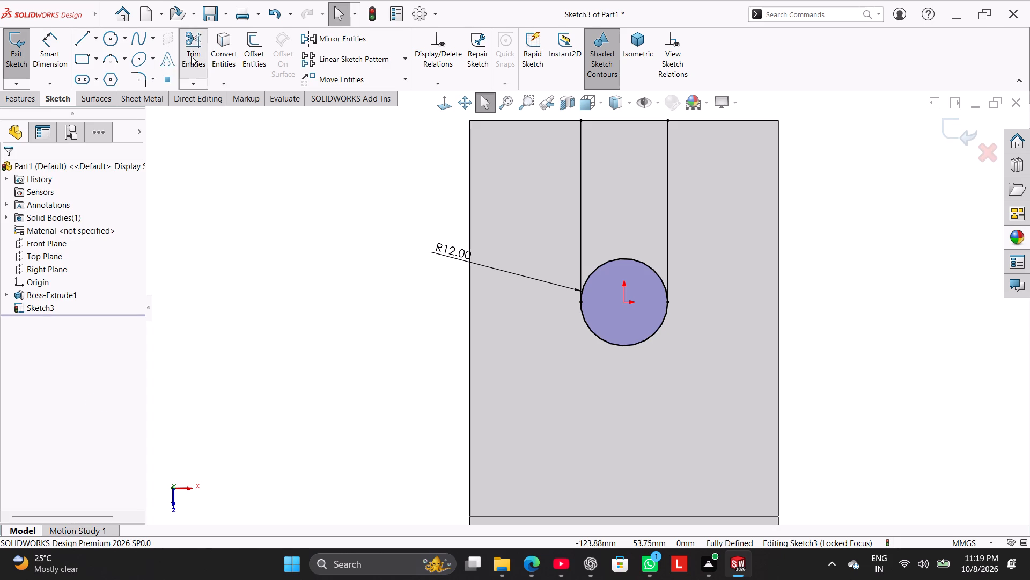
left_click_drag(608, 222, 658, 276)
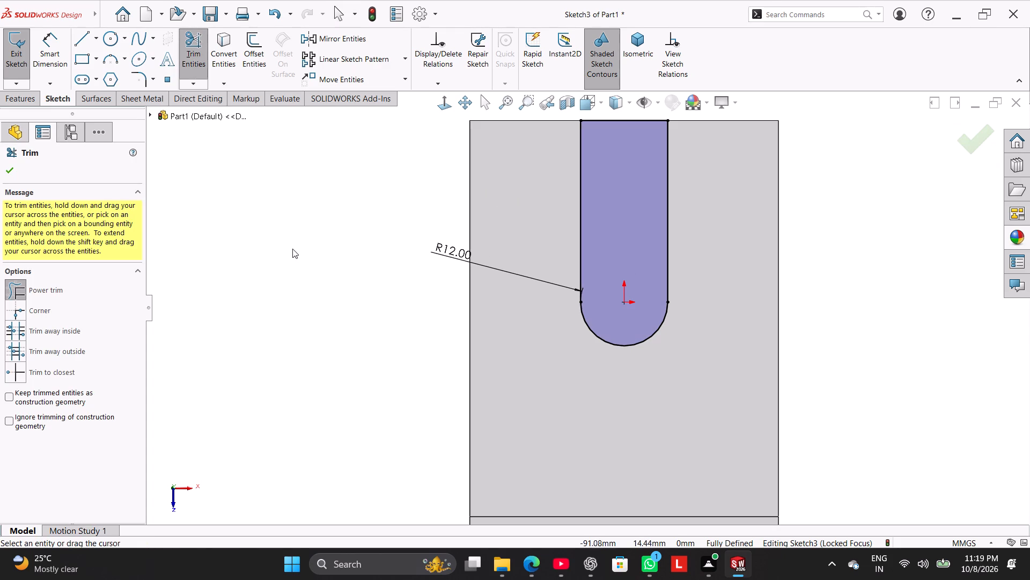
right_click(286, 245)
left_click_drag(325, 279, 321, 272)
Make a blind Extruded Cut of the slot profile 85 mm deep through the base leg.
left_click(25, 98)
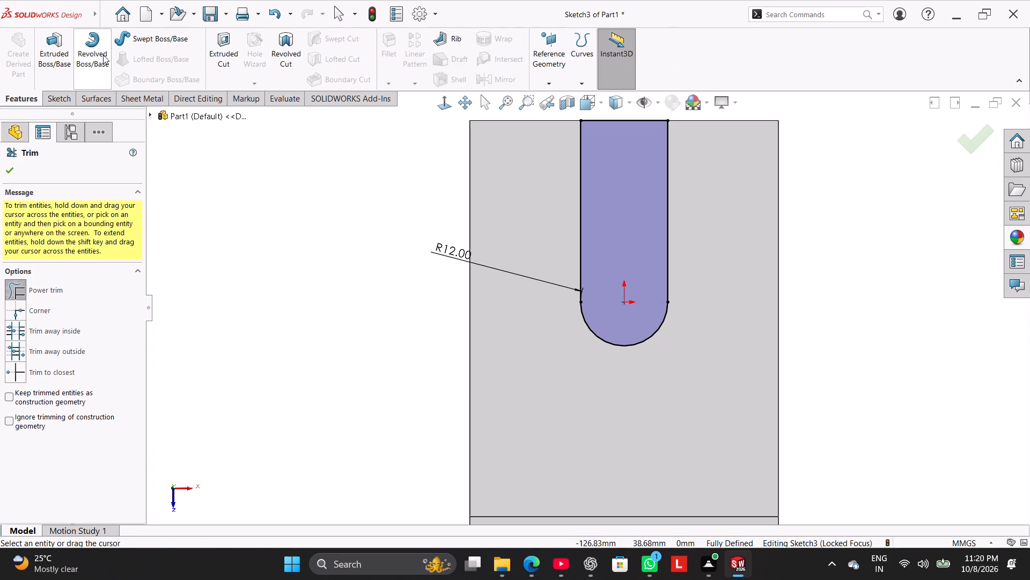
left_click(233, 49)
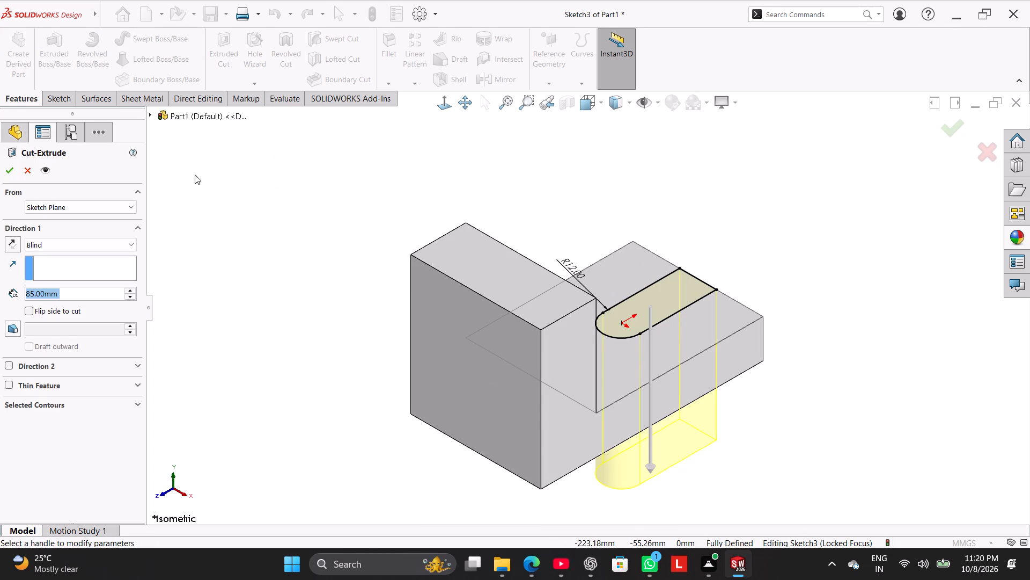
left_click(5, 170)
left_click(276, 215)
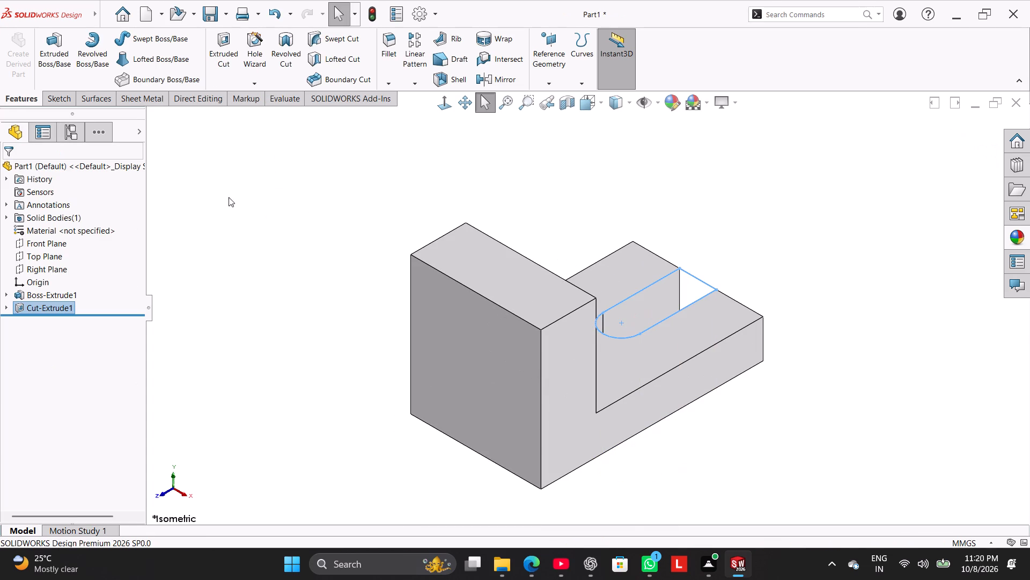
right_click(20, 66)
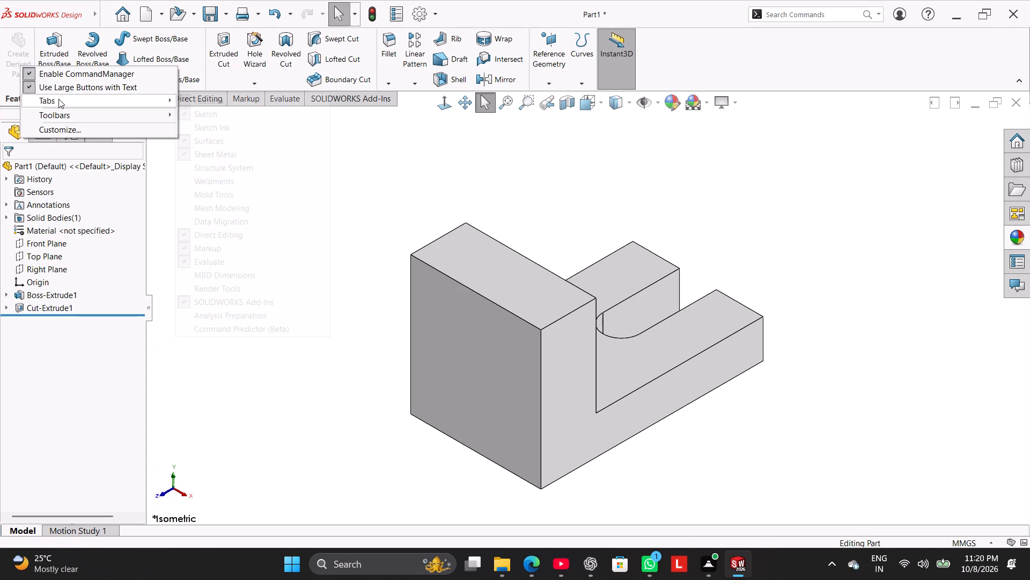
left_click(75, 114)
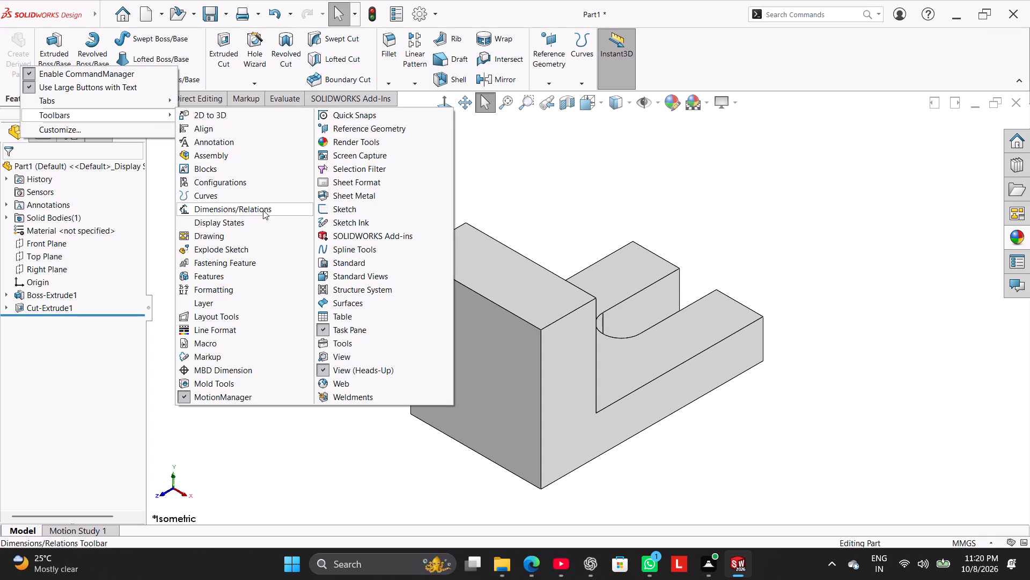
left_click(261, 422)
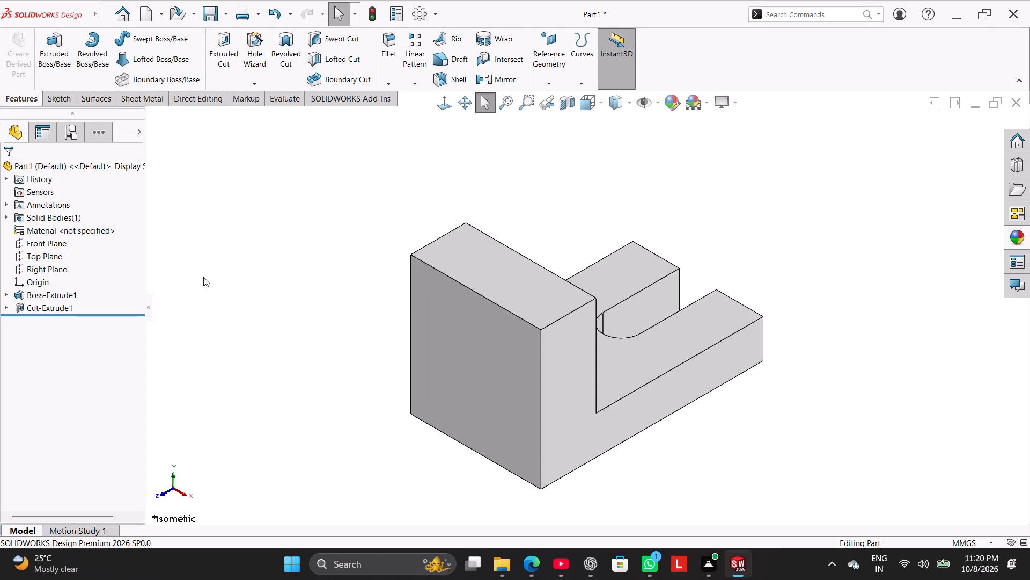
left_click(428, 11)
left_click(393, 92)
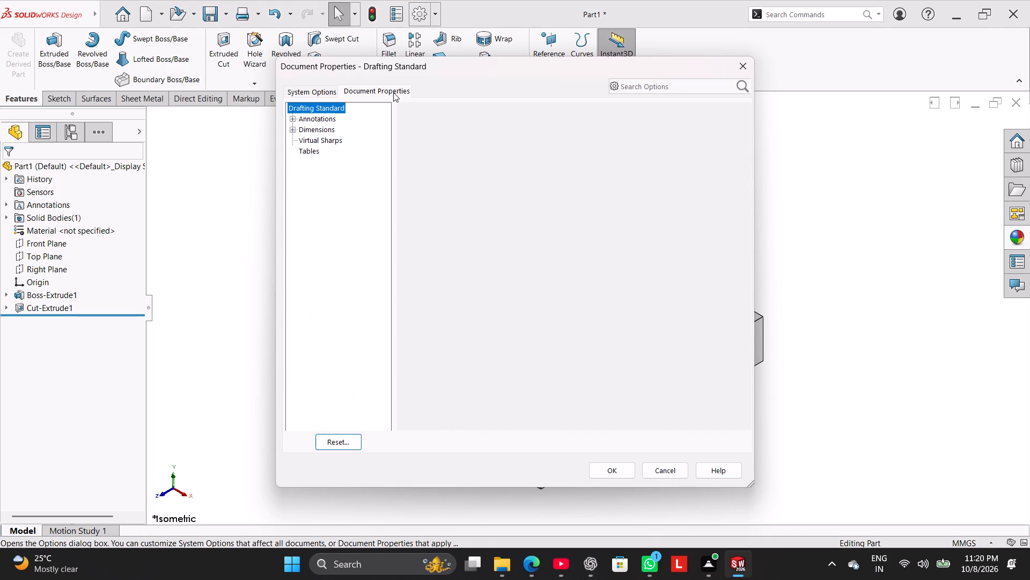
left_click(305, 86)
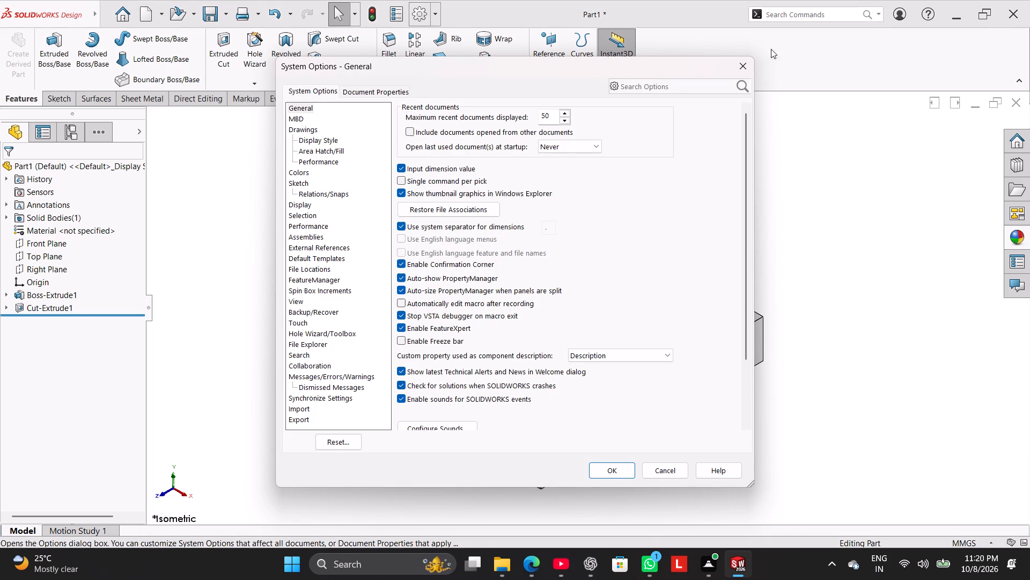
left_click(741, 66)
Customize the Features commands by removing Create Derived Part, and accept the customization.
left_click(436, 13)
left_click(447, 41)
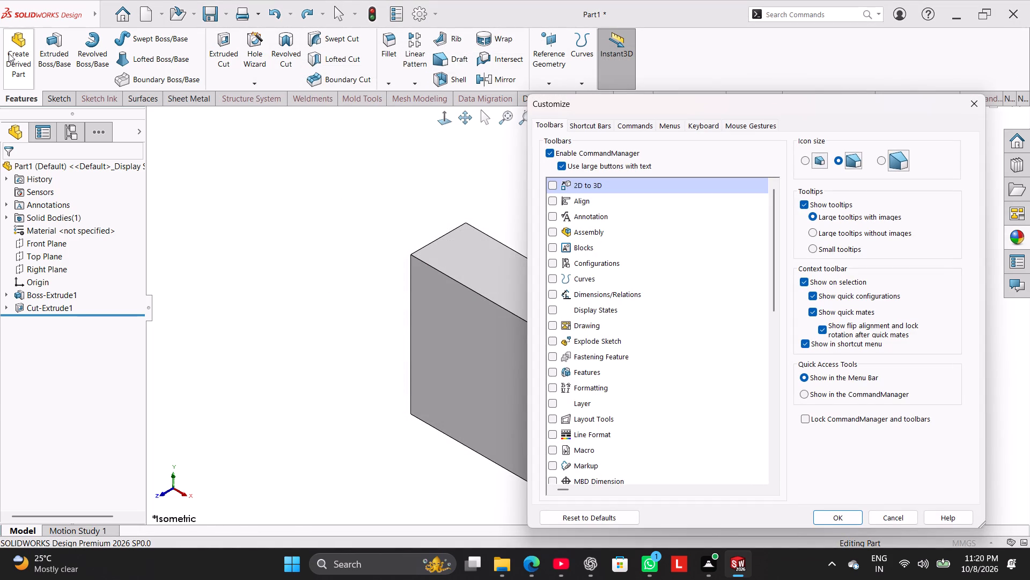
right_click(13, 53)
left_click(11, 47)
left_click_drag(11, 47, 21, 60)
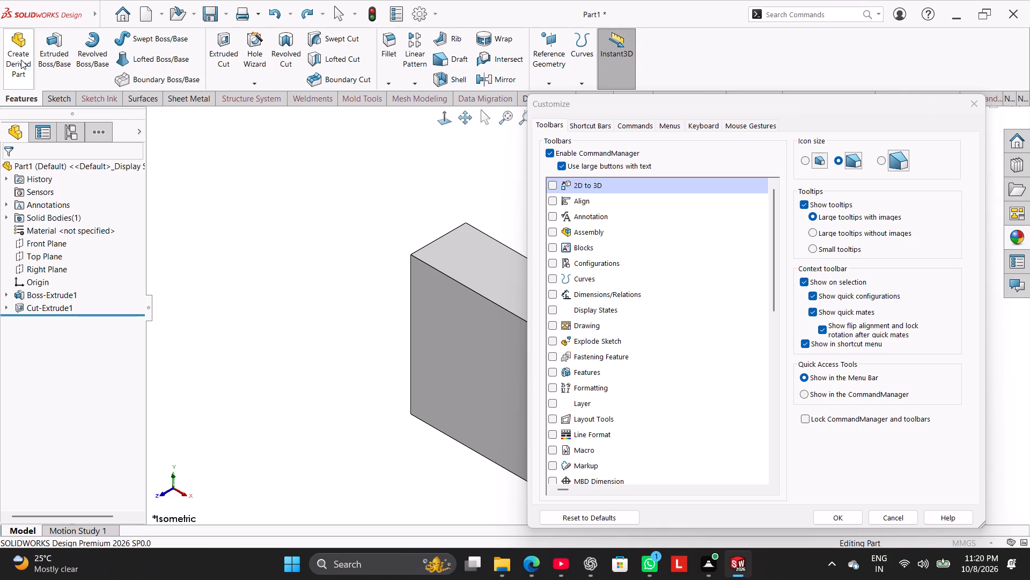
left_click_drag(21, 60, 99, 109)
left_click_drag(14, 53, 133, 148)
left_click_drag(133, 148, 189, 188)
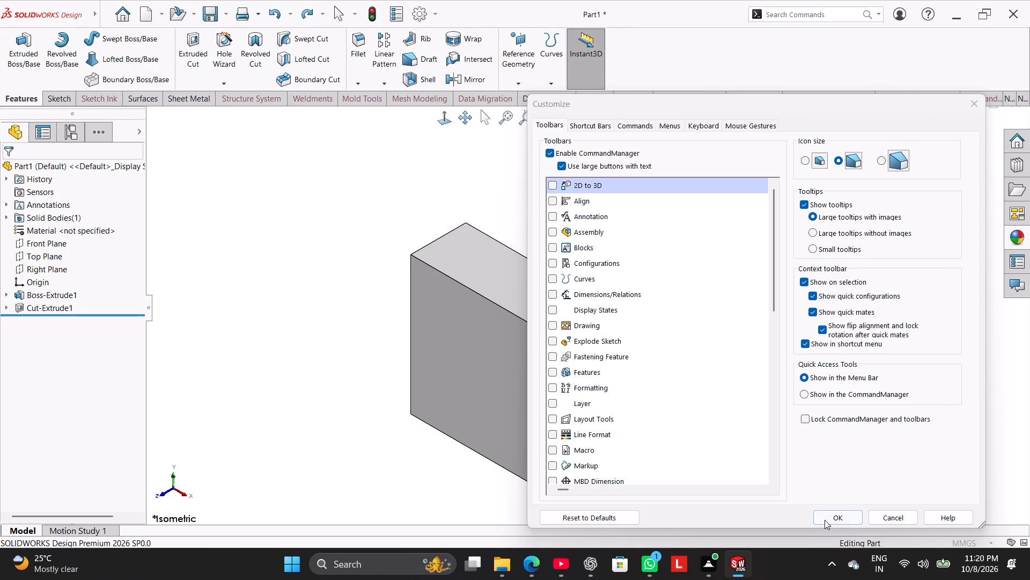
left_click(827, 518)
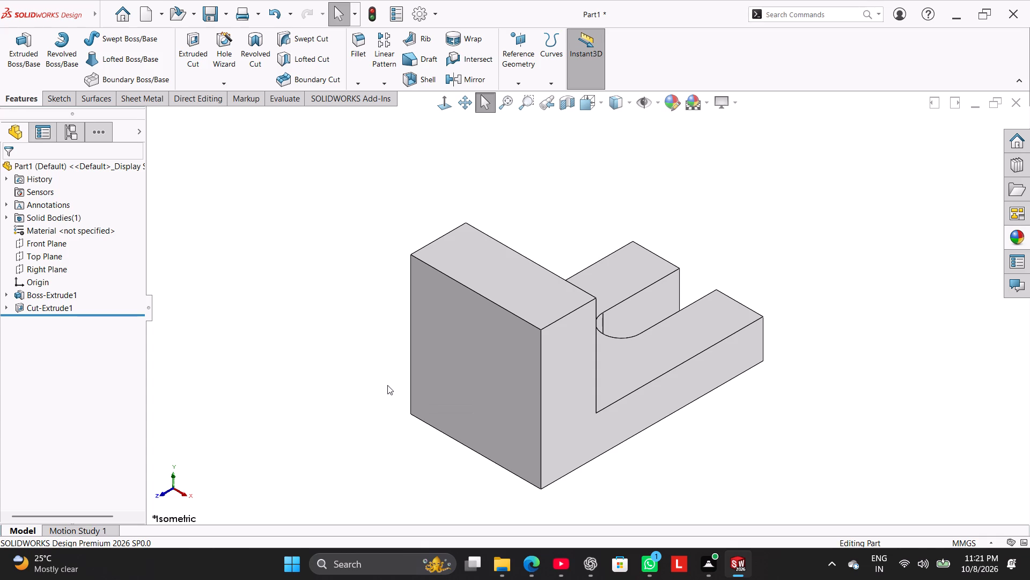
Reopen the L-shaped body's sketch to check its dimensions, and exit back to the isometric view.
right_click(32, 299)
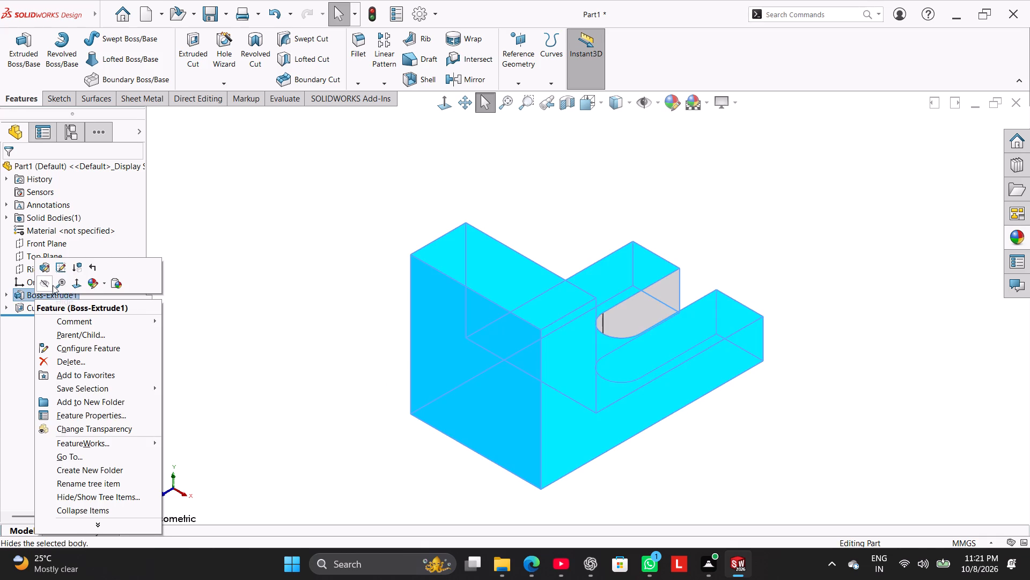
left_click(56, 270)
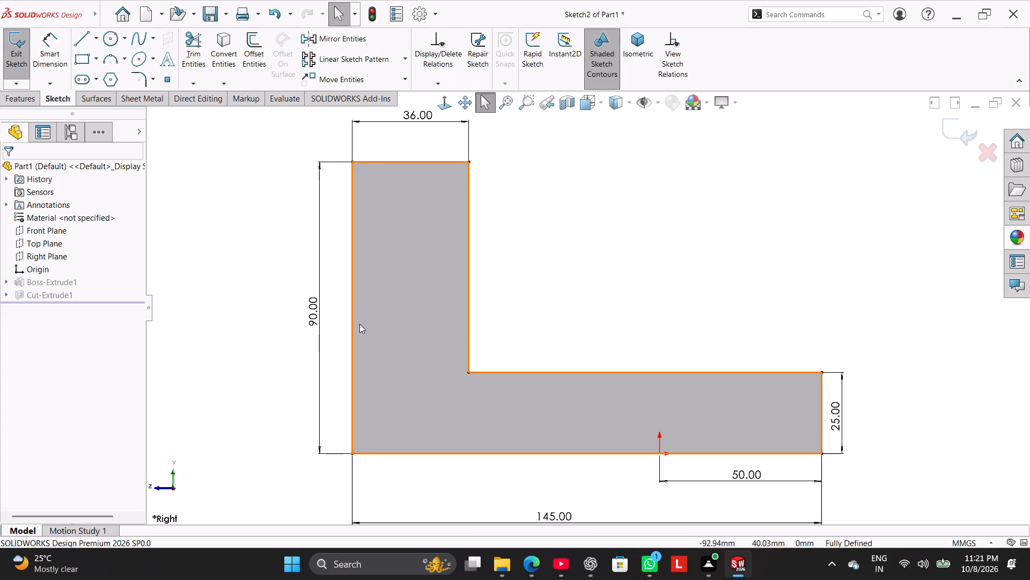
left_click(256, 340)
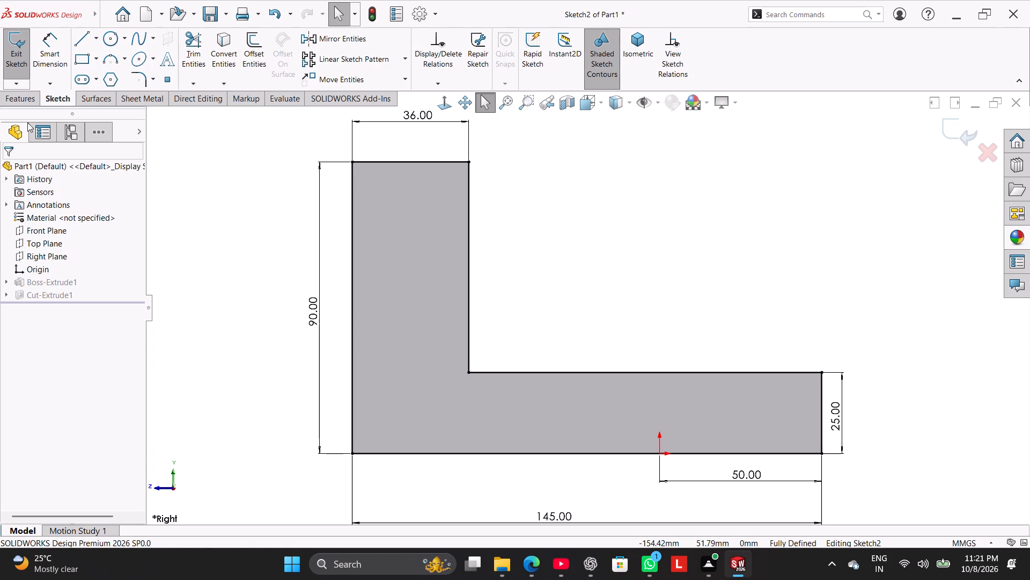
right_click_drag(213, 305, 347, 178)
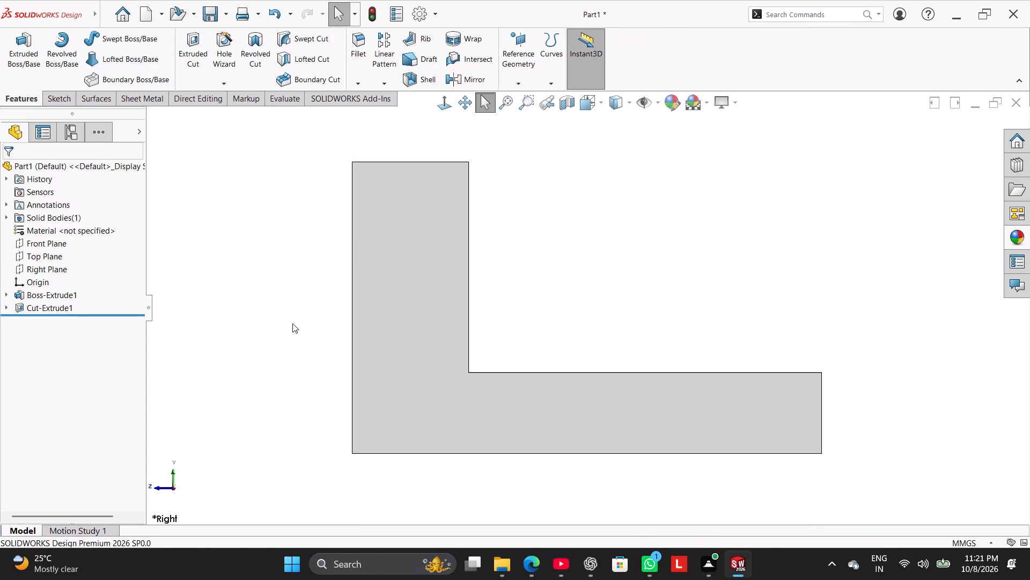
right_click_drag(288, 336, 370, 201)
right_click_drag(289, 338, 426, 155)
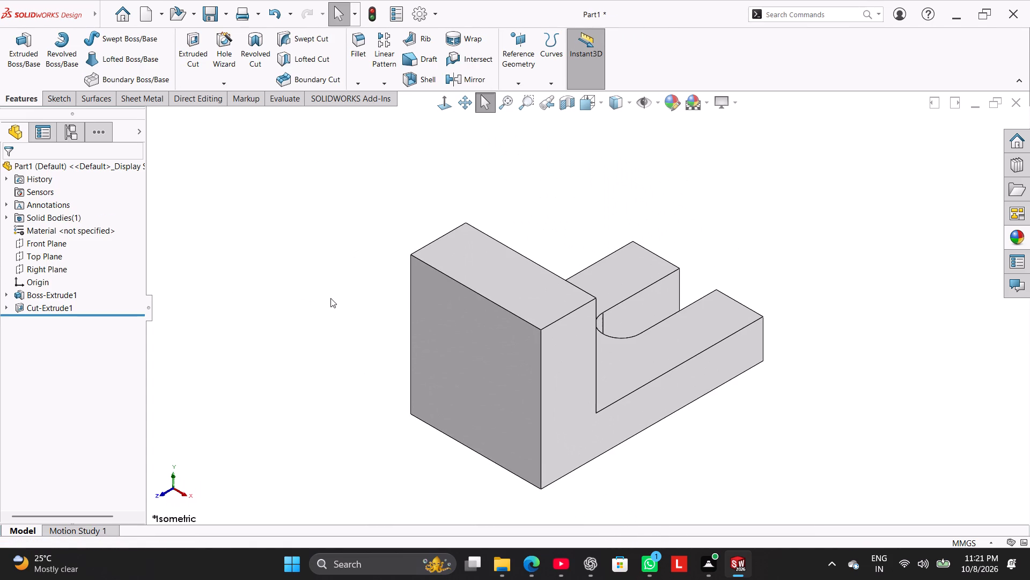
left_click(329, 298)
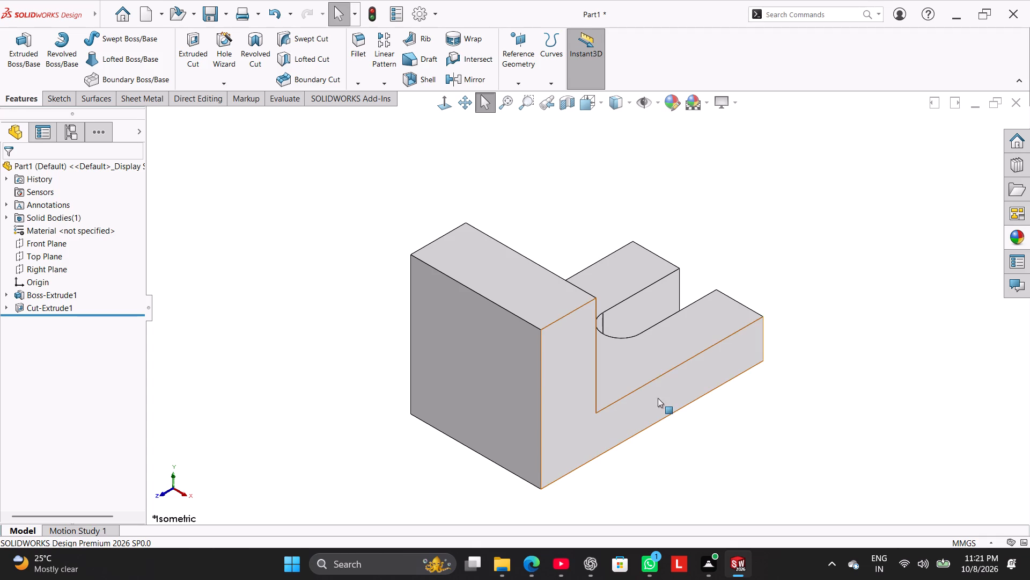
Open the slot cut's sketch for editing.
right_click(61, 305)
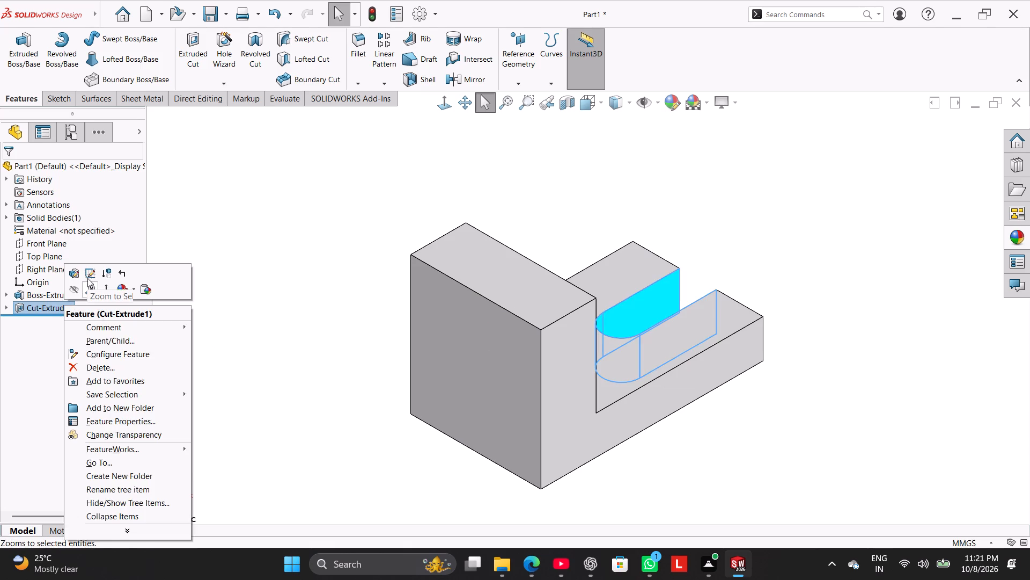
left_click(87, 277)
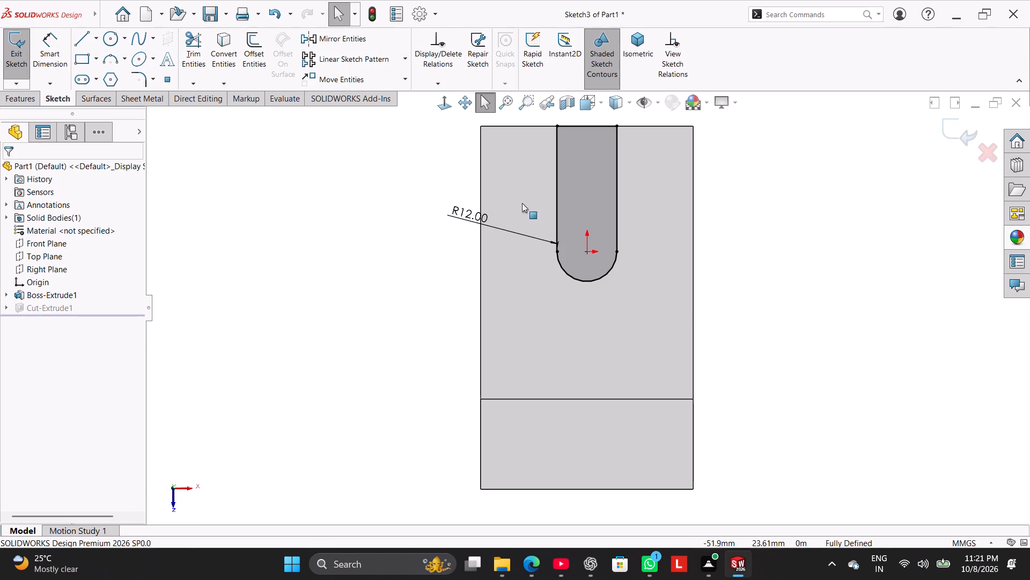
scroll(838, 118, "up", 2)
scroll(839, 111, "down", 3)
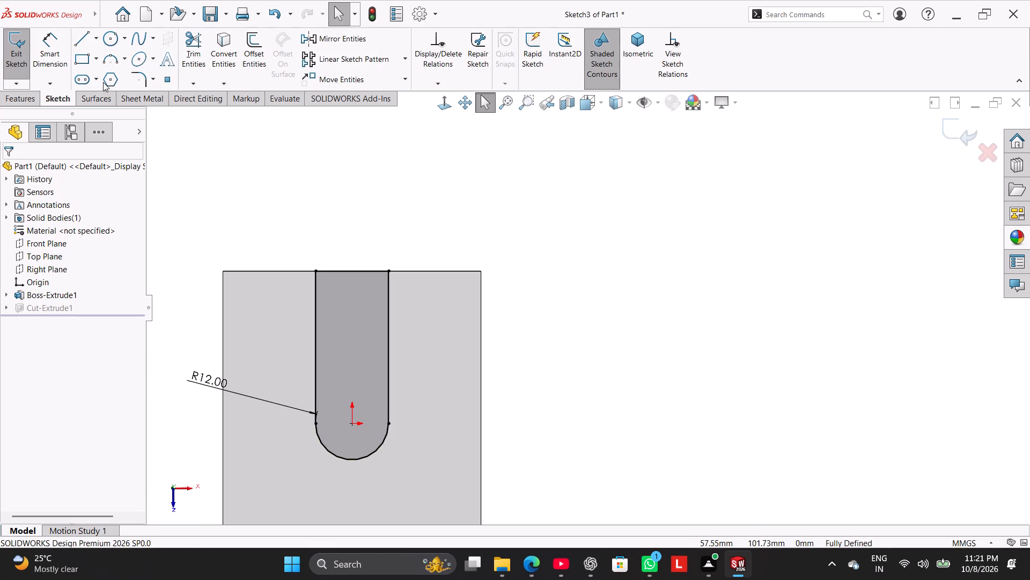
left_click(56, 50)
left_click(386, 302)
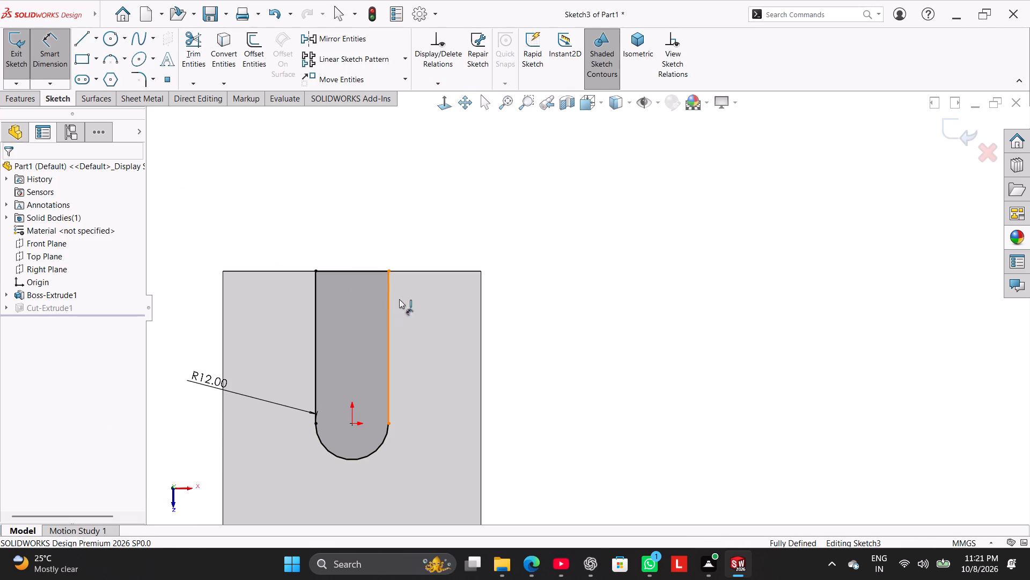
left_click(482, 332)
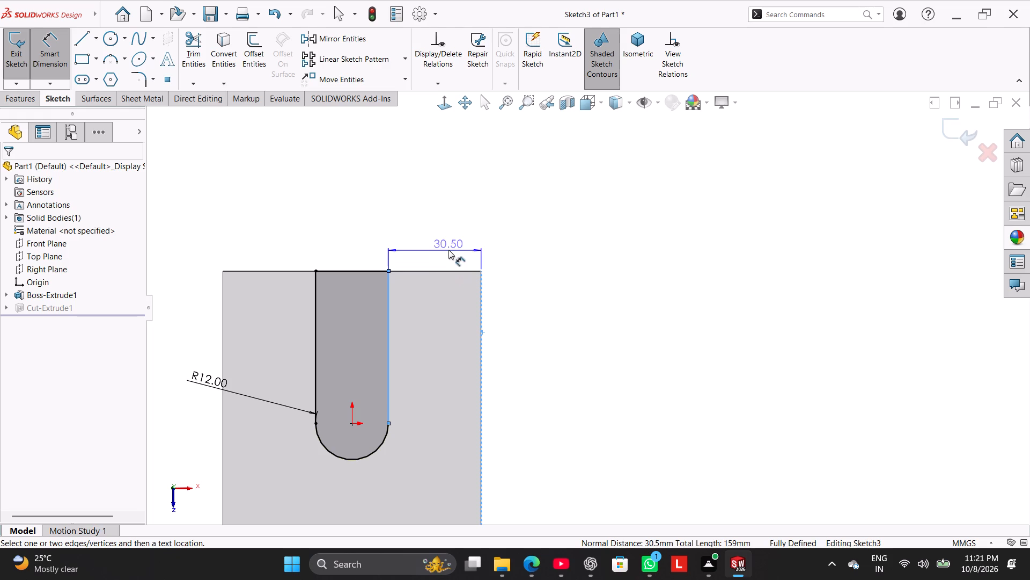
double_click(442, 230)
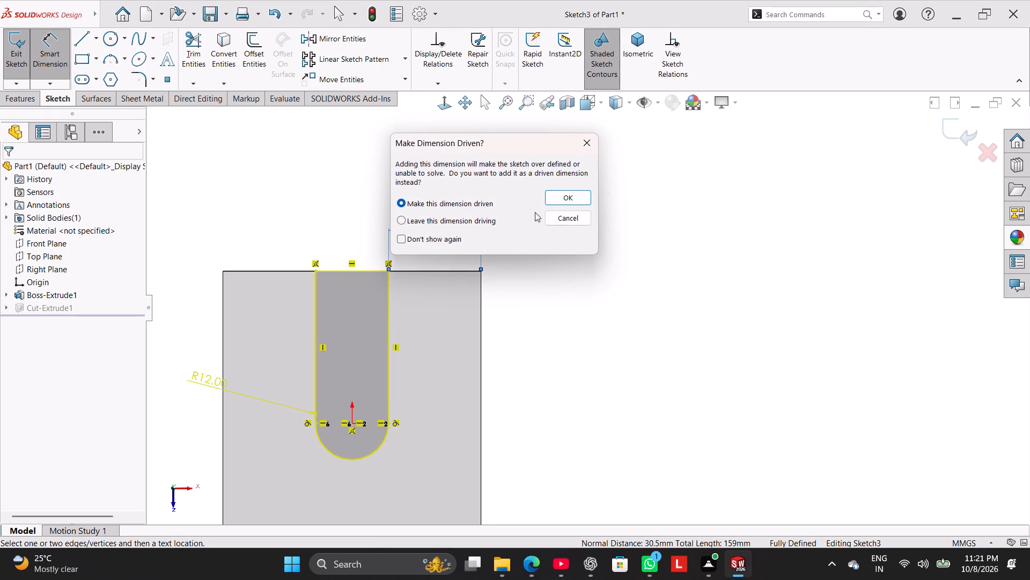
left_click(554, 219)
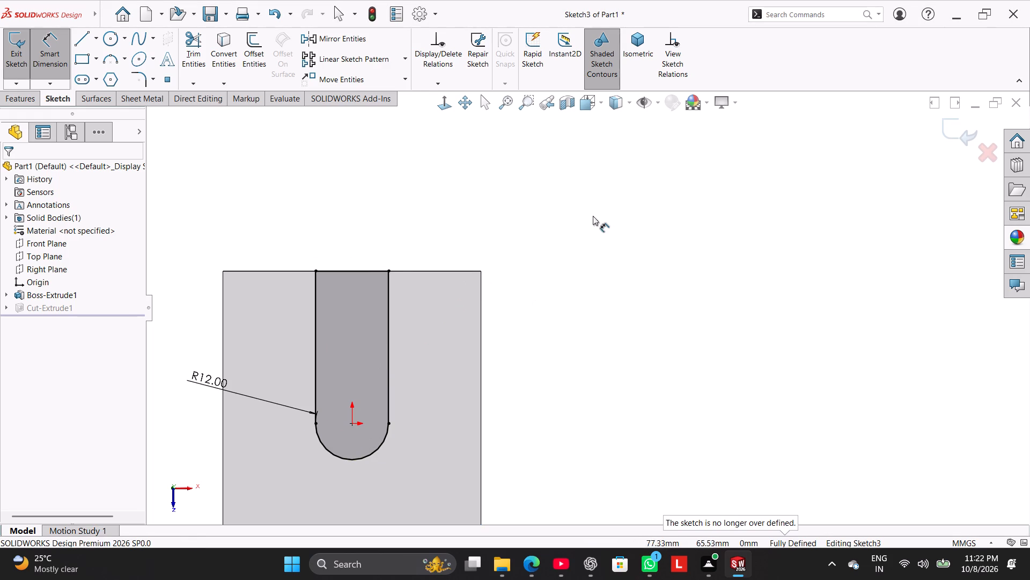
Show the sketch relations, delete the one pinning the slot arc's centre to the origin, and move the slot off the origin.
left_click(665, 60)
right_click(351, 429)
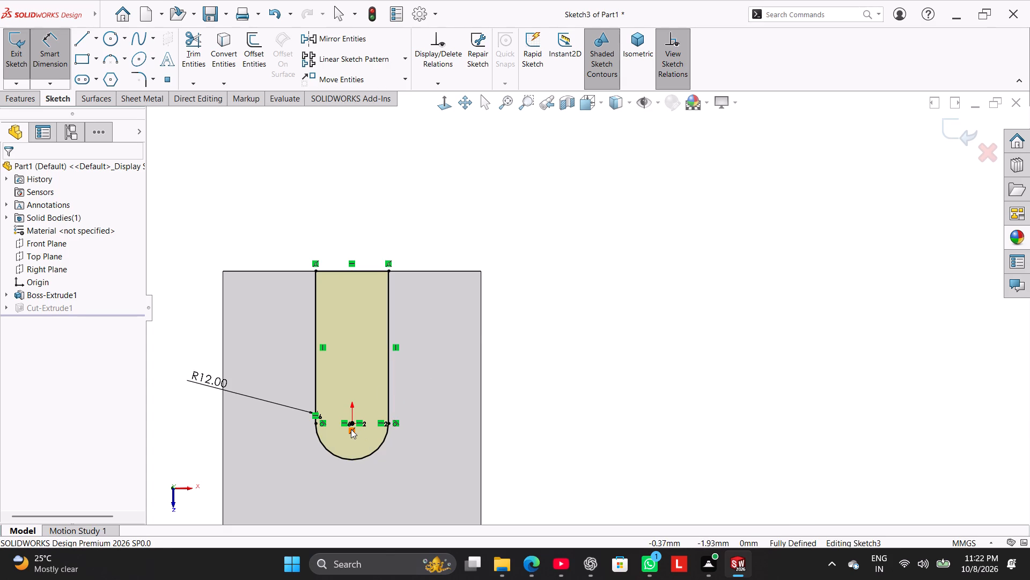
right_click(355, 432)
right_click(349, 431)
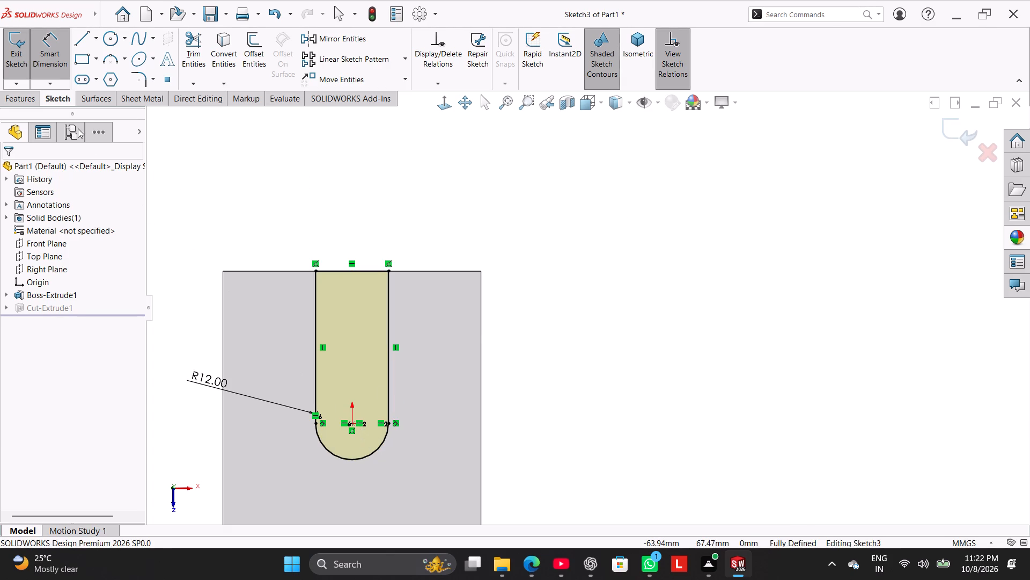
left_click_drag(46, 53, 55, 60)
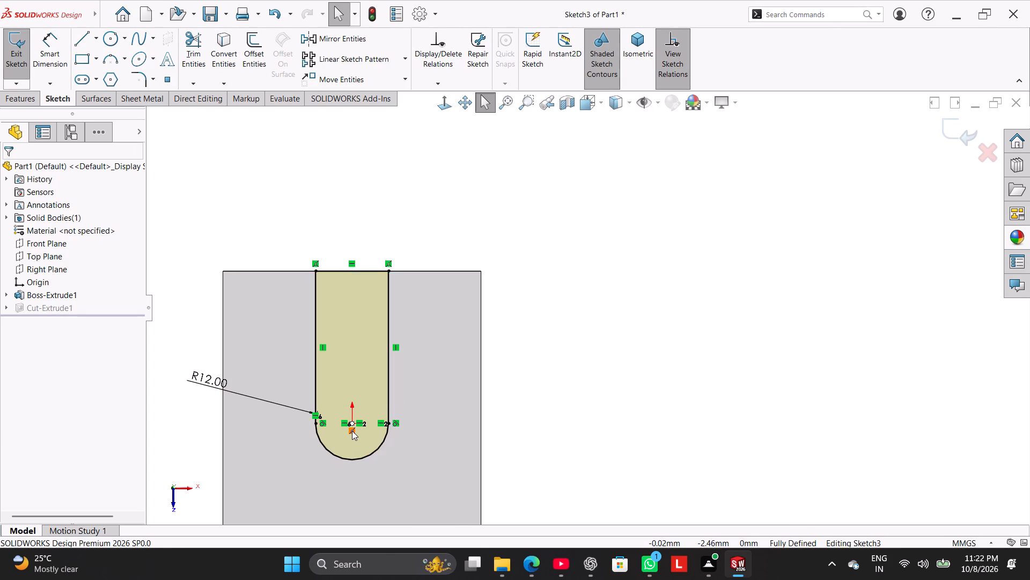
right_click(352, 431)
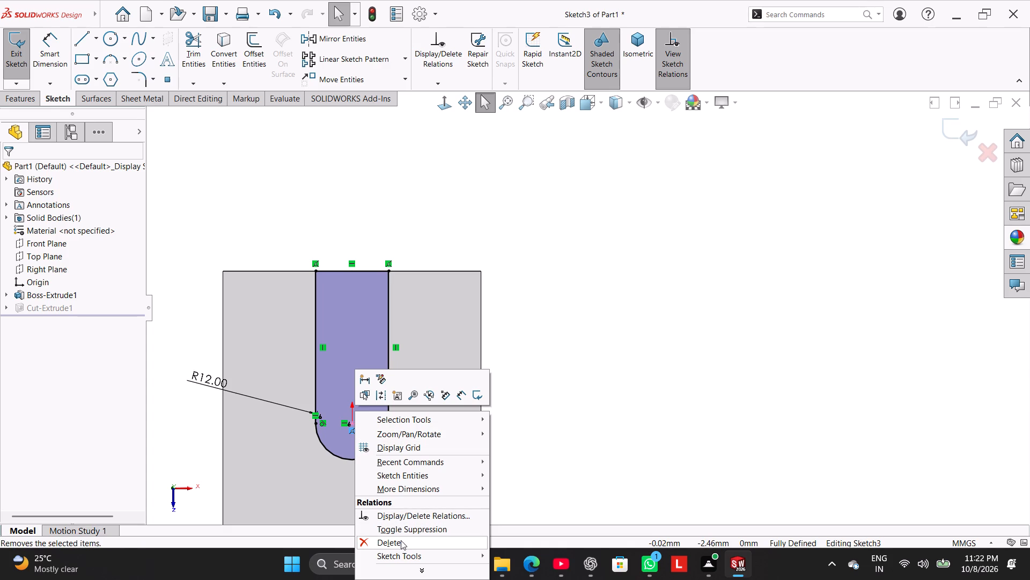
left_click(402, 541)
left_click(580, 327)
left_click_drag(354, 423, 401, 431)
left_click(367, 178)
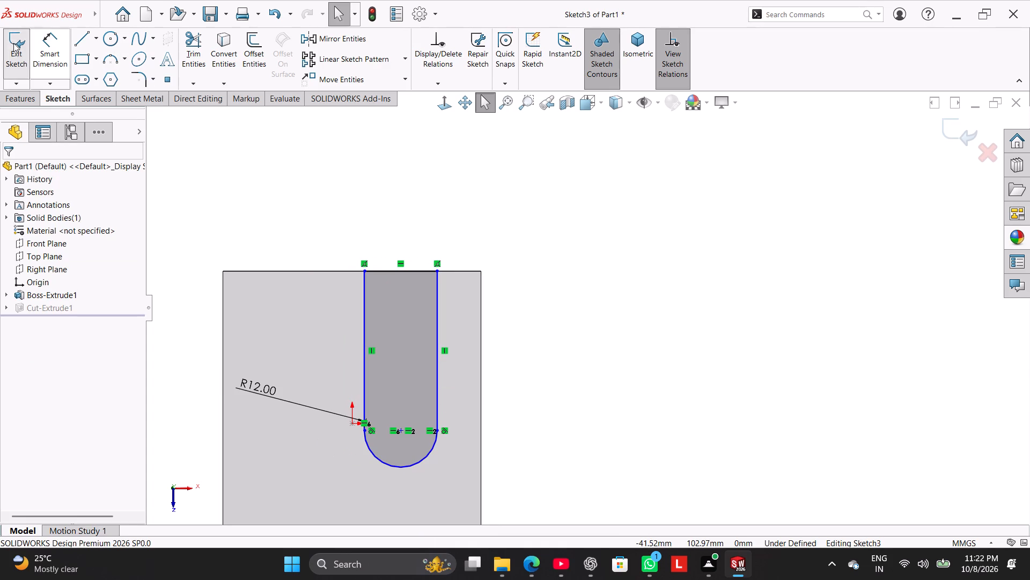
Dimension the slot's side line on the +X side 24 mm from the body's adjacent side edge.
left_click(43, 55)
left_click(435, 308)
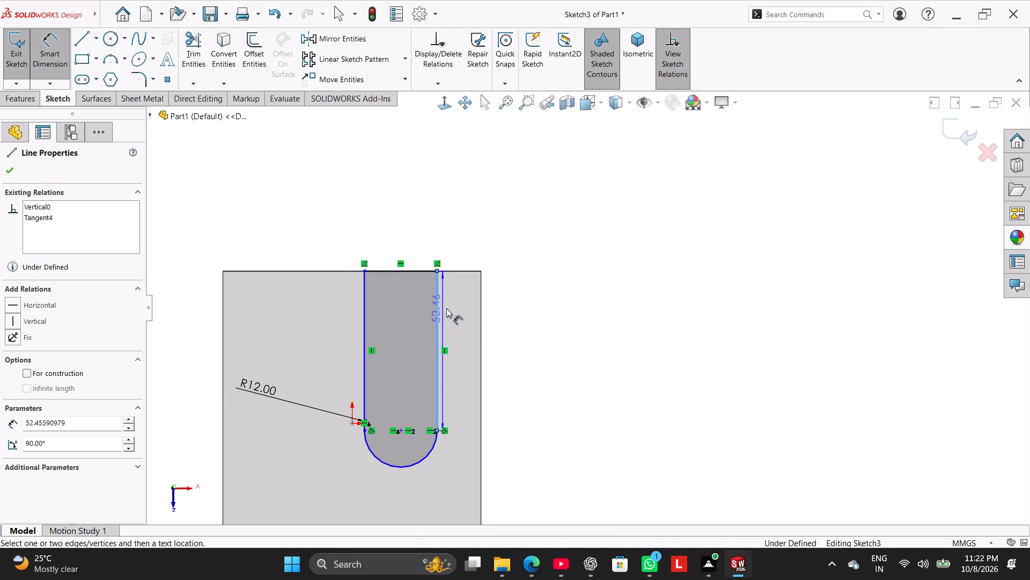
left_click(482, 322)
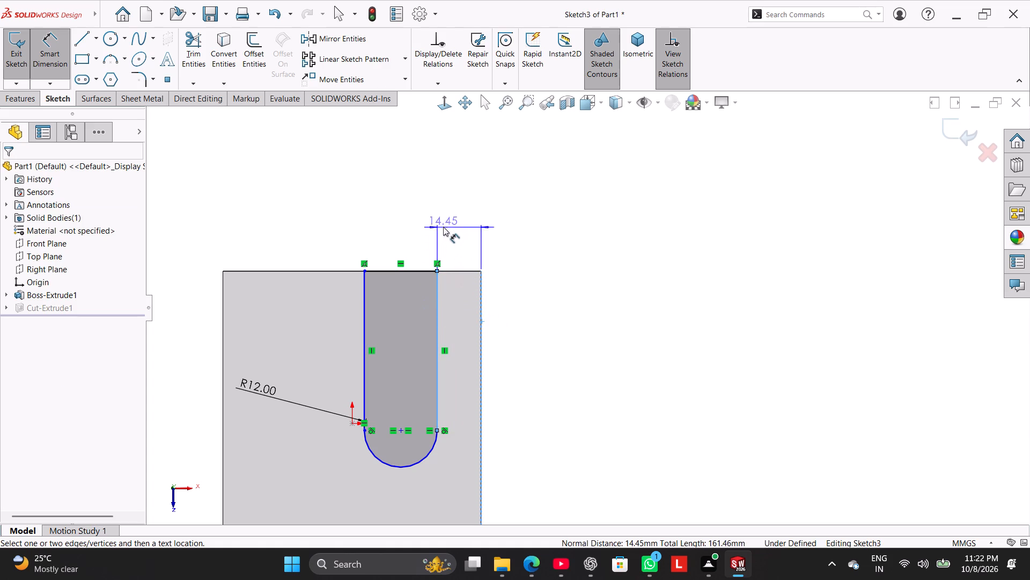
left_click(453, 219)
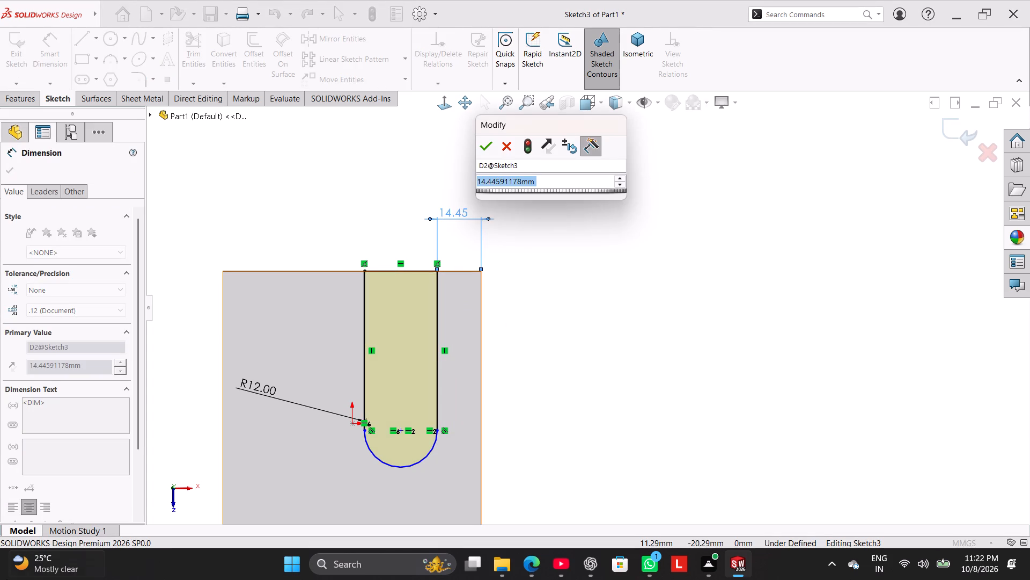
type("24")
key("Return")
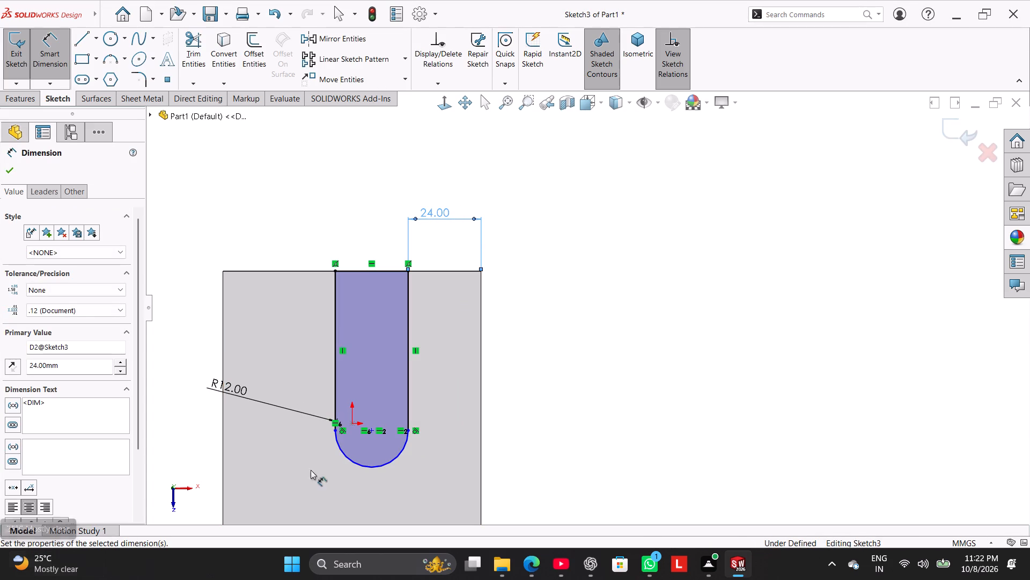
right_click(654, 347)
left_click(704, 379)
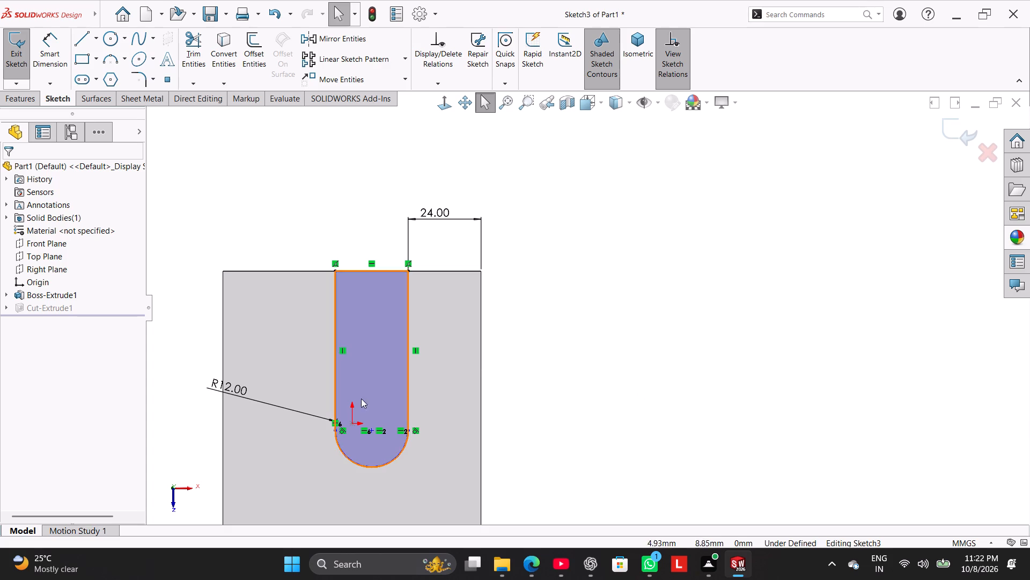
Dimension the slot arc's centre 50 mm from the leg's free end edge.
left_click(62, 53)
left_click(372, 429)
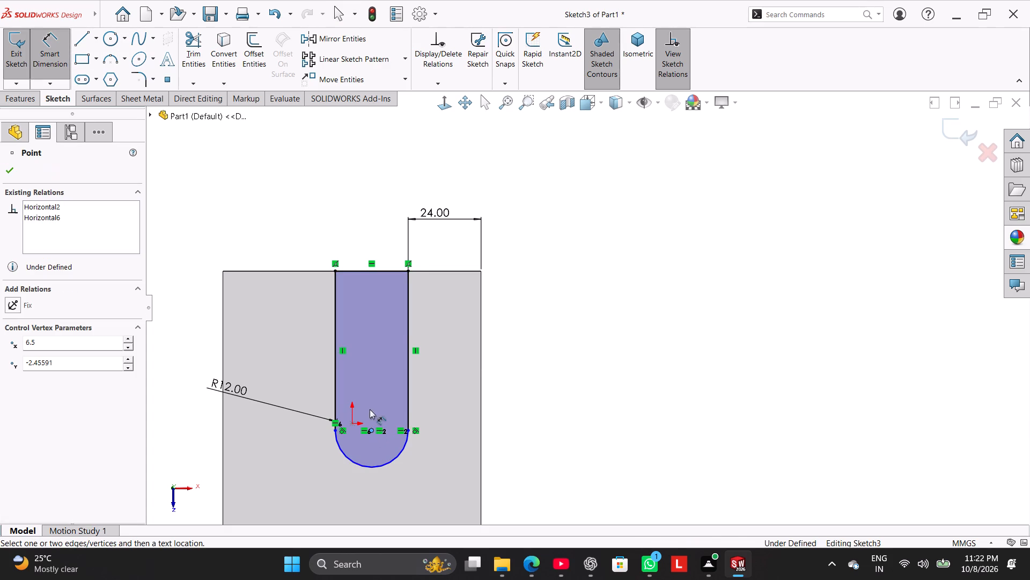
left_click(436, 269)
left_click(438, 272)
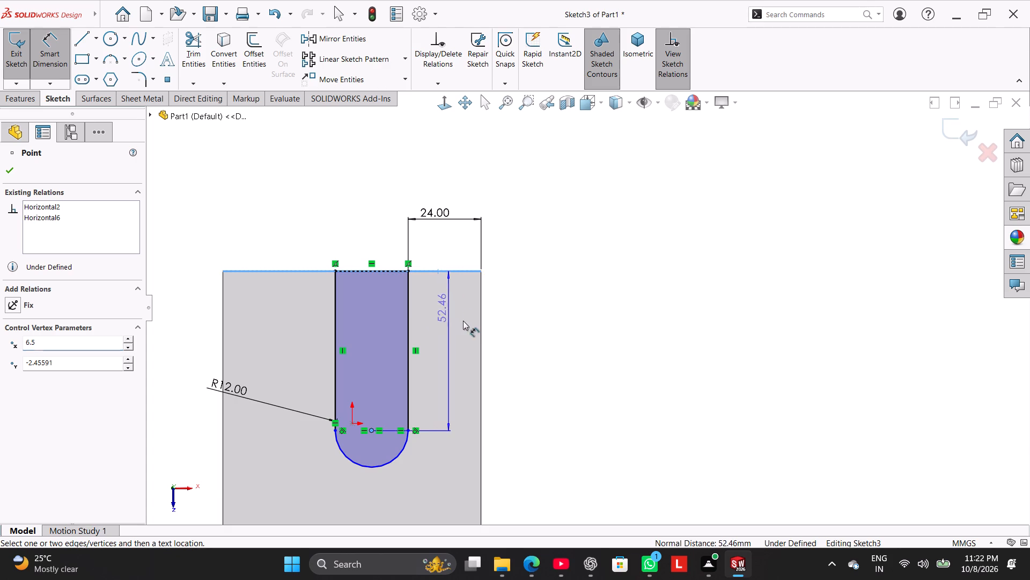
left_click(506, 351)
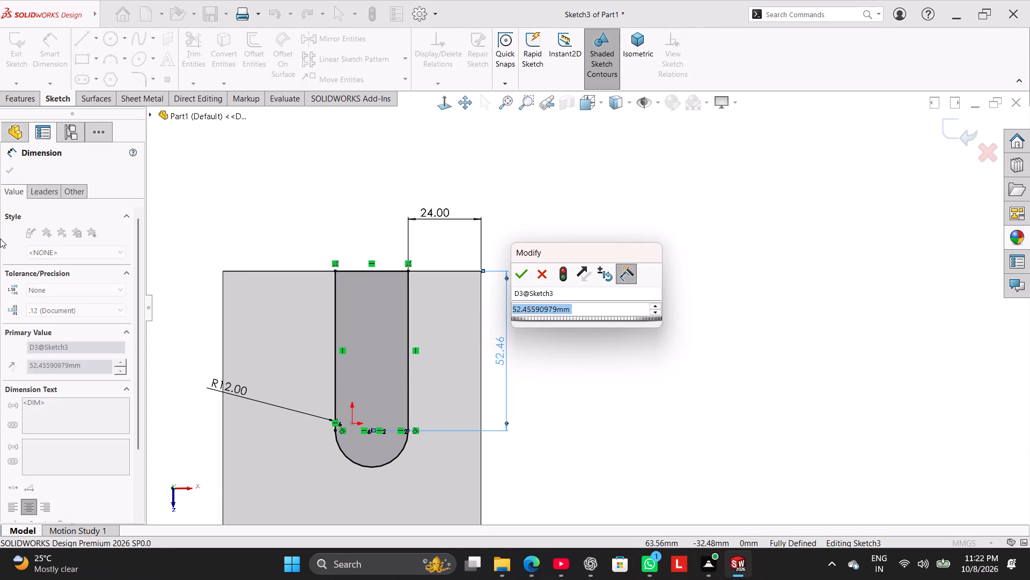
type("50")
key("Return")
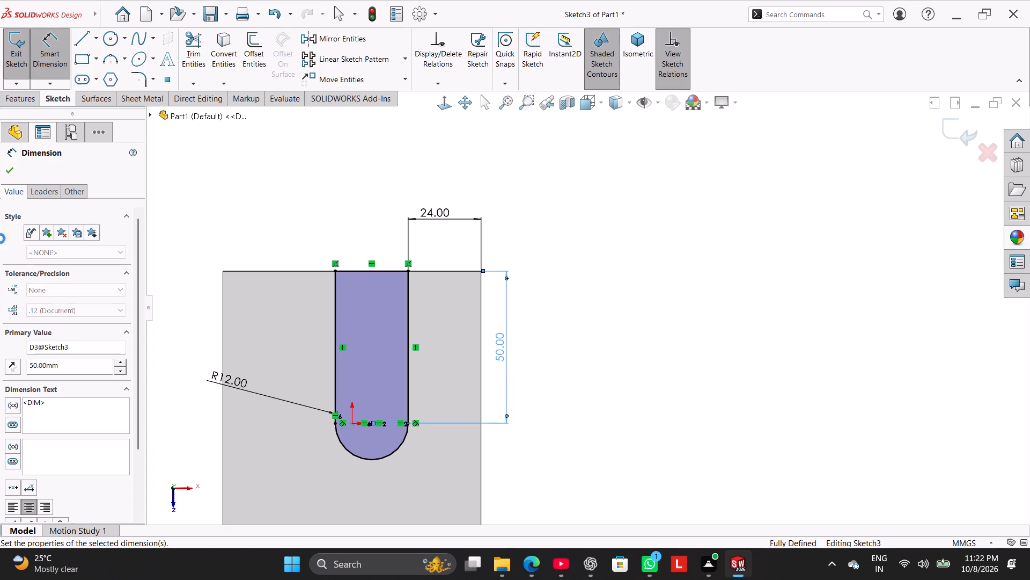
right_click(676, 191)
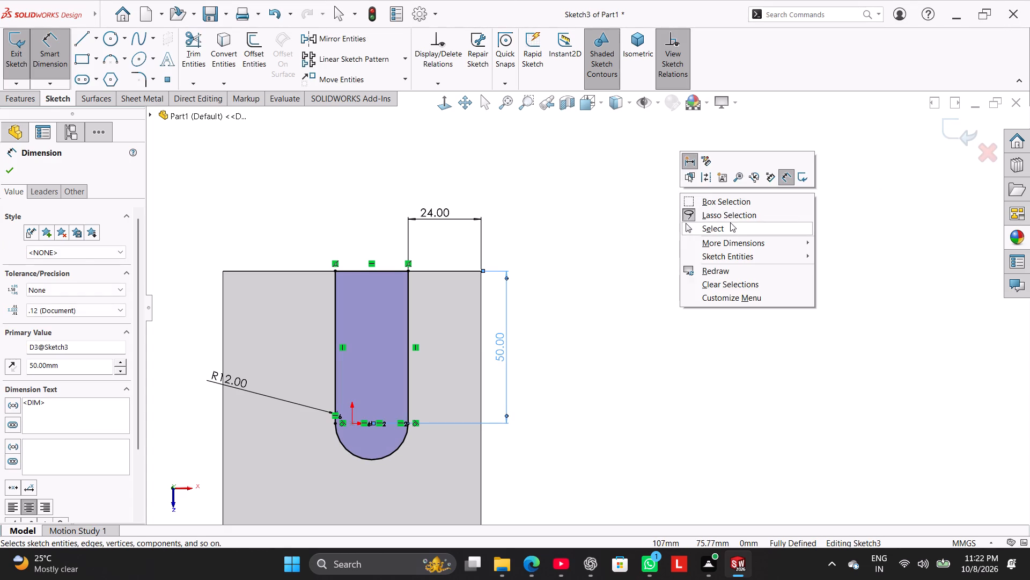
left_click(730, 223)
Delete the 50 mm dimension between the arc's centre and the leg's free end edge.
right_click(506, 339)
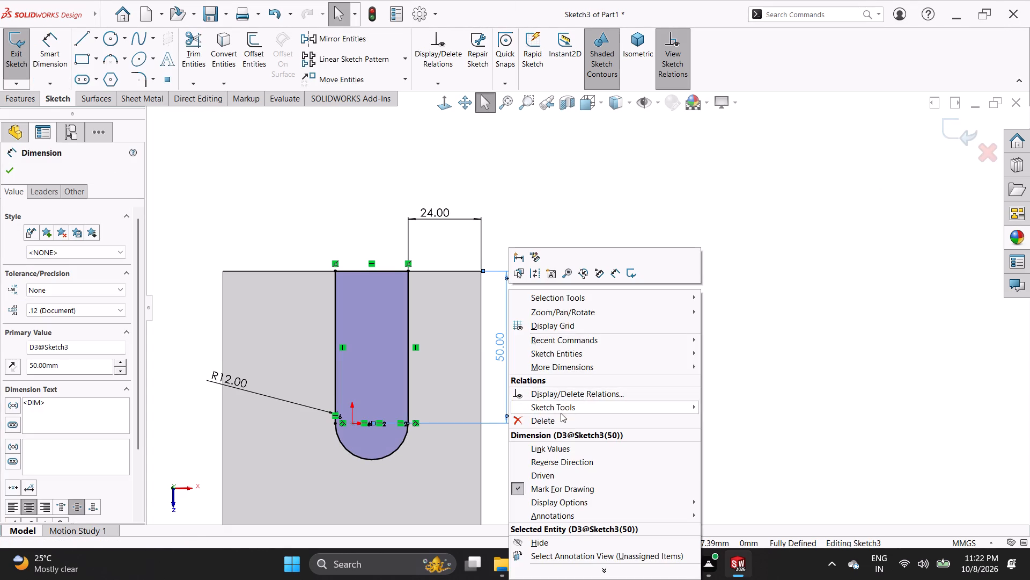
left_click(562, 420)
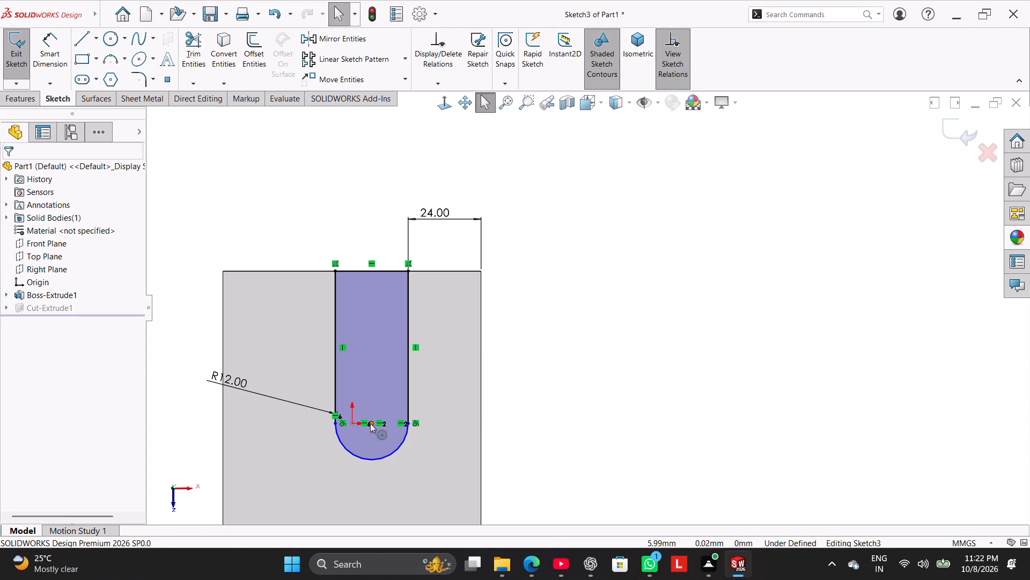
Add a horizontal relation between the slot arc's centre and the origin.
left_click(370, 423)
left_click(352, 424, "ctrl")
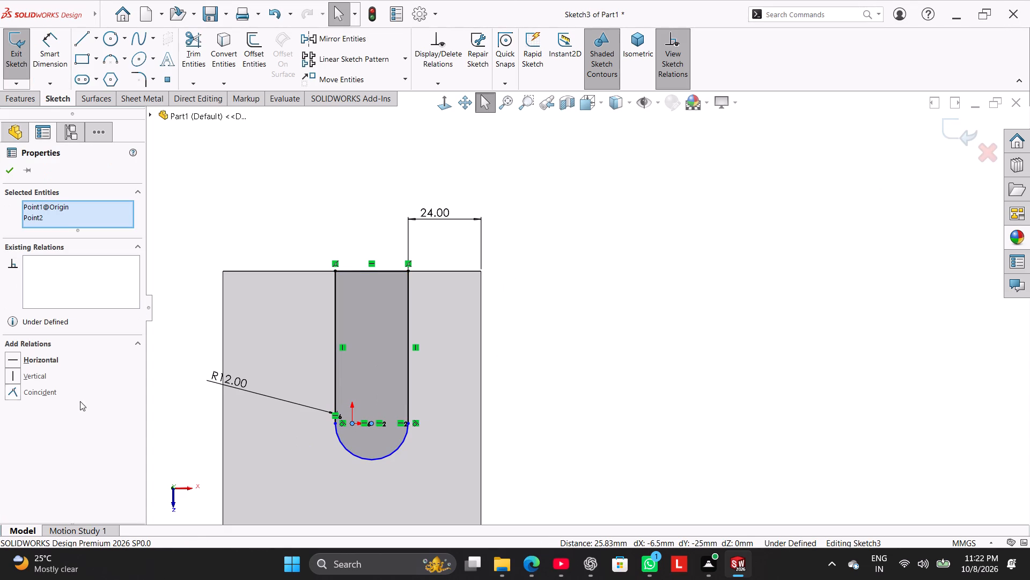
left_click(38, 357)
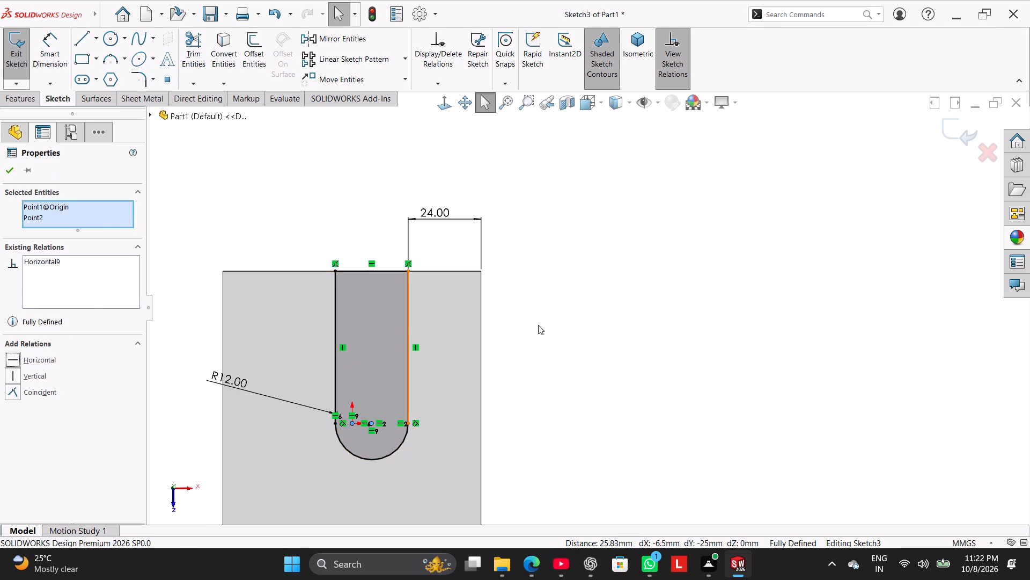
left_click(634, 309)
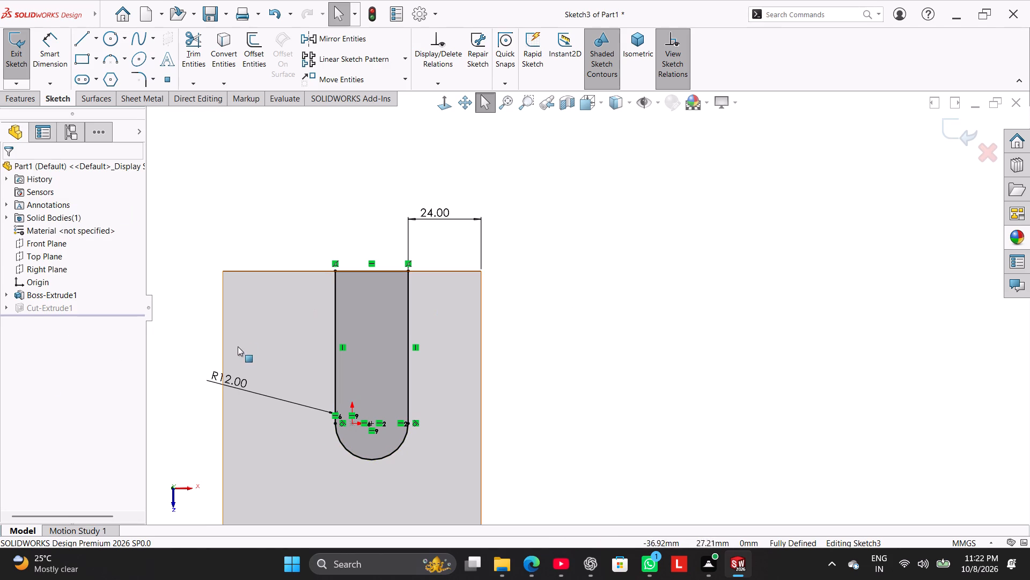
Reposition the R12 radius dimension just below its leader's original place, outside the body's side edge.
left_click_drag(231, 374, 211, 433)
left_click(538, 268)
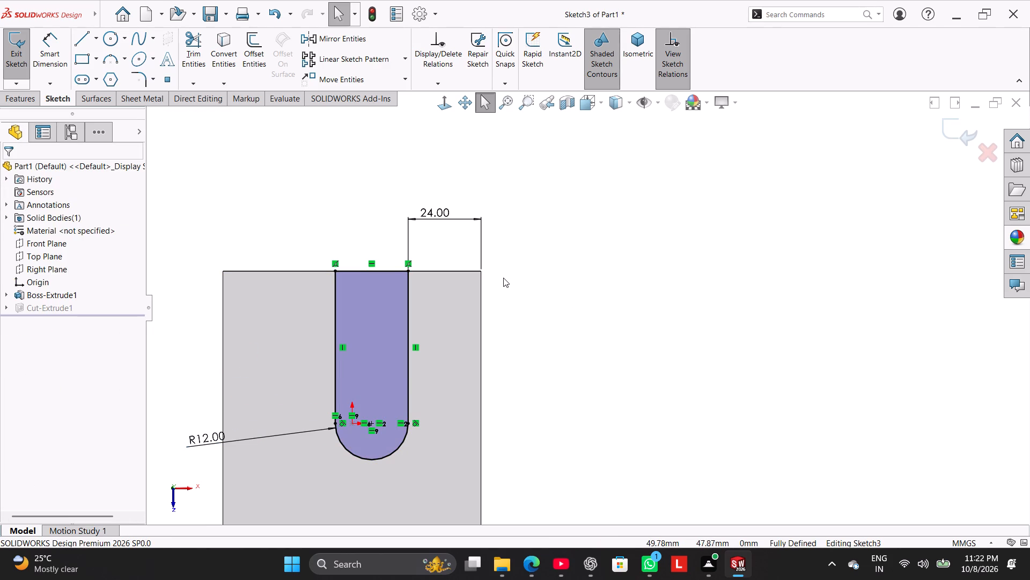
Close the edited slot sketch to rebuild the cut, and show the part in isometric view.
left_click(558, 285)
scroll(557, 363, "up", 3)
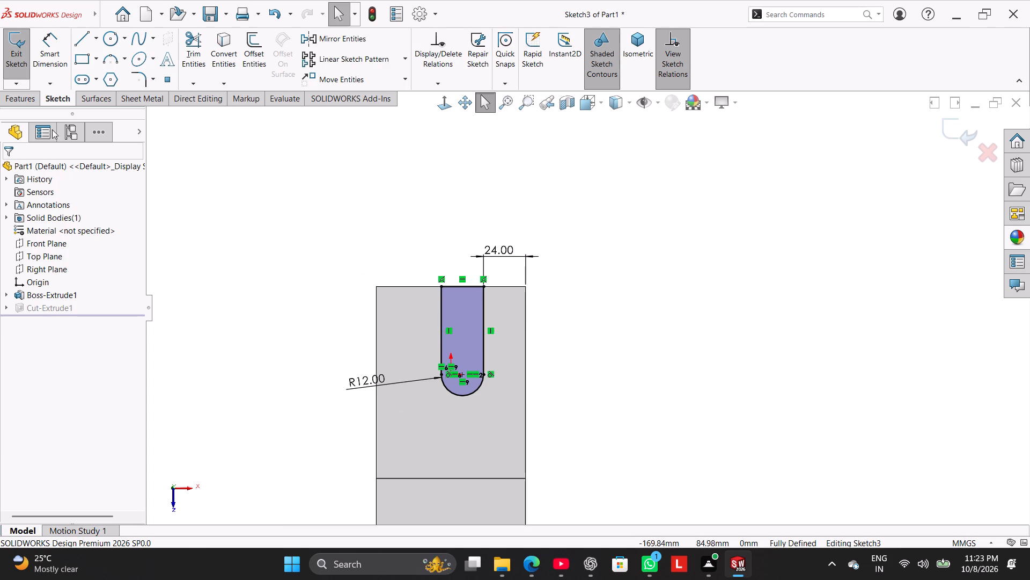
right_click_drag(168, 255, 310, 127)
right_click_drag(251, 238, 385, 95)
right_click_drag(284, 249, 363, 110)
right_click_drag(359, 179, 400, 149)
right_click_drag(374, 201, 422, 175)
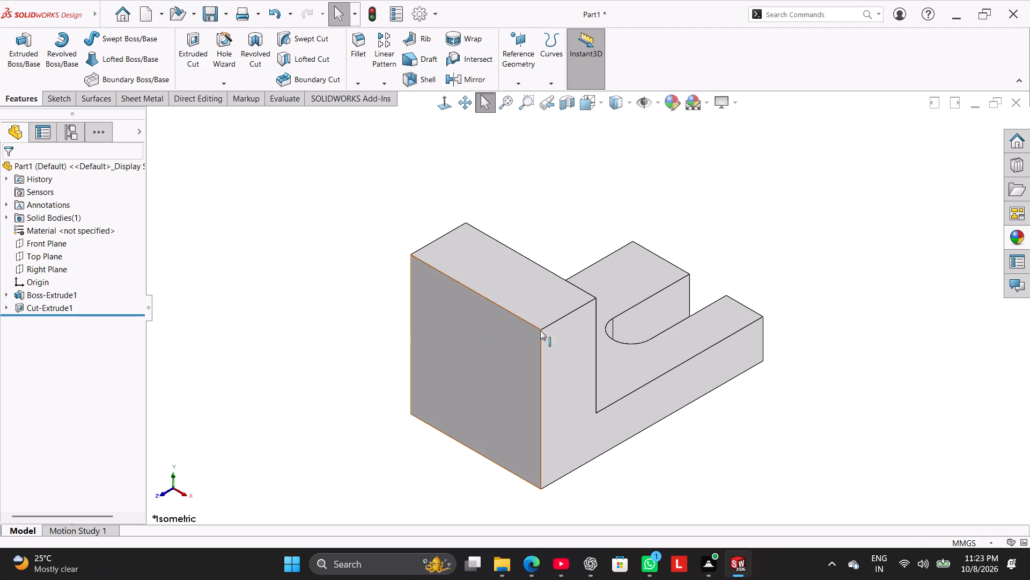
On the L-shaped side face, sketch a corner rectangle about 67 by 9.7 mm from the bottom edge to the upright's outer edge.
right_click(668, 398)
left_click(696, 314)
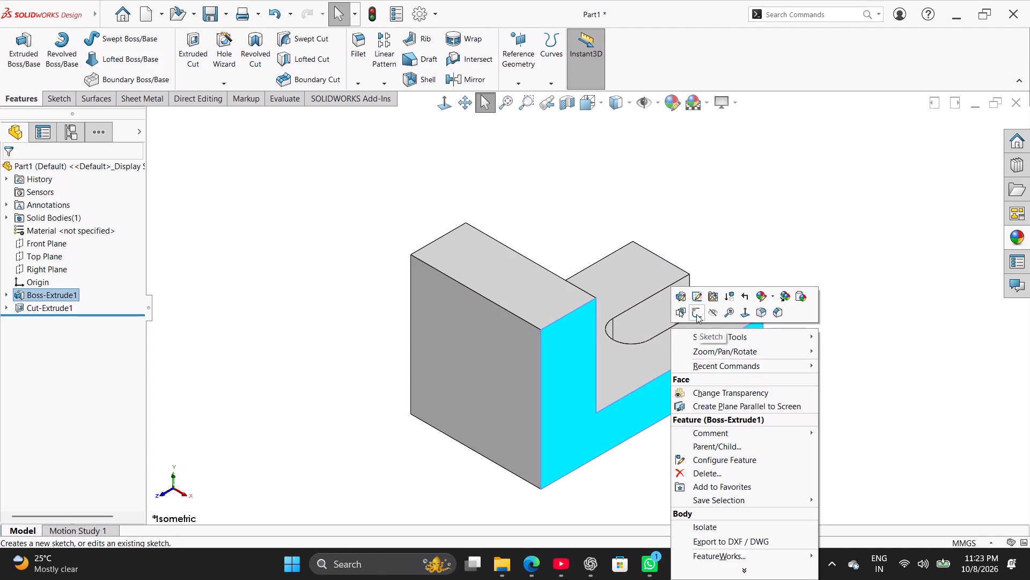
left_click(212, 272)
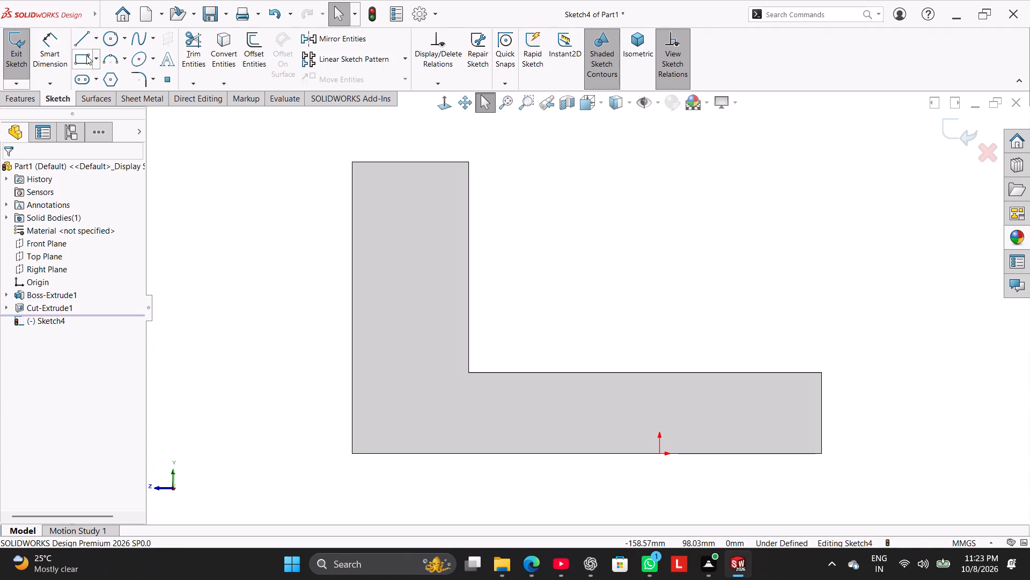
left_click(86, 55)
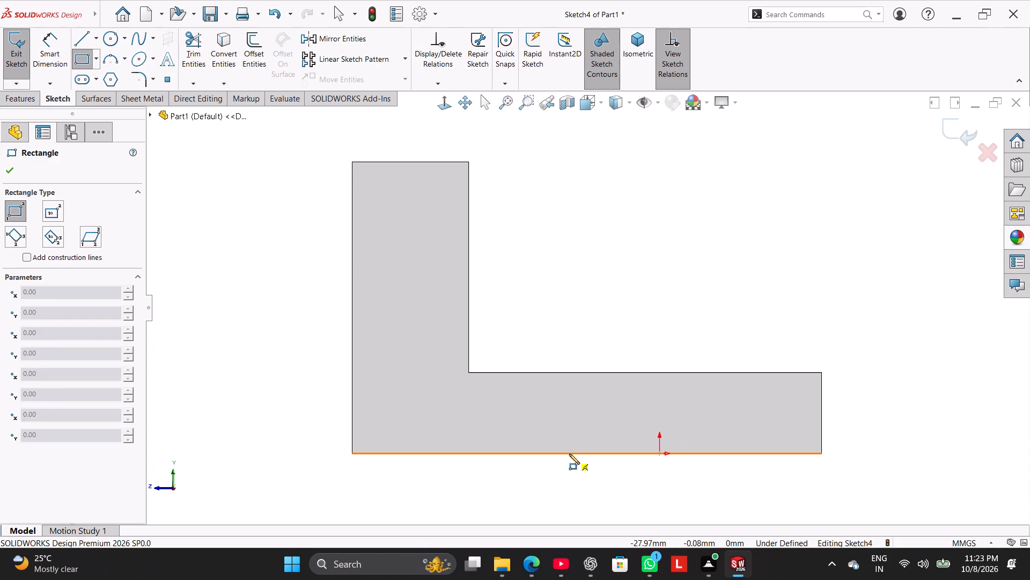
left_click(569, 454)
left_click(352, 422)
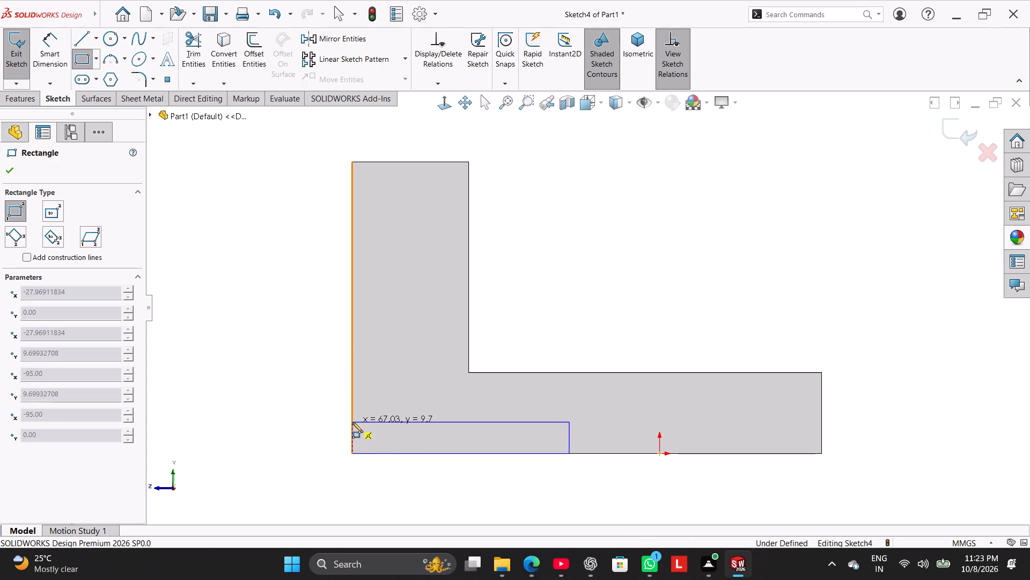
right_click(261, 405)
left_click(275, 413)
Dimension the rectangle 72 mm long along the bottom edge and 6 mm high.
left_click(48, 44)
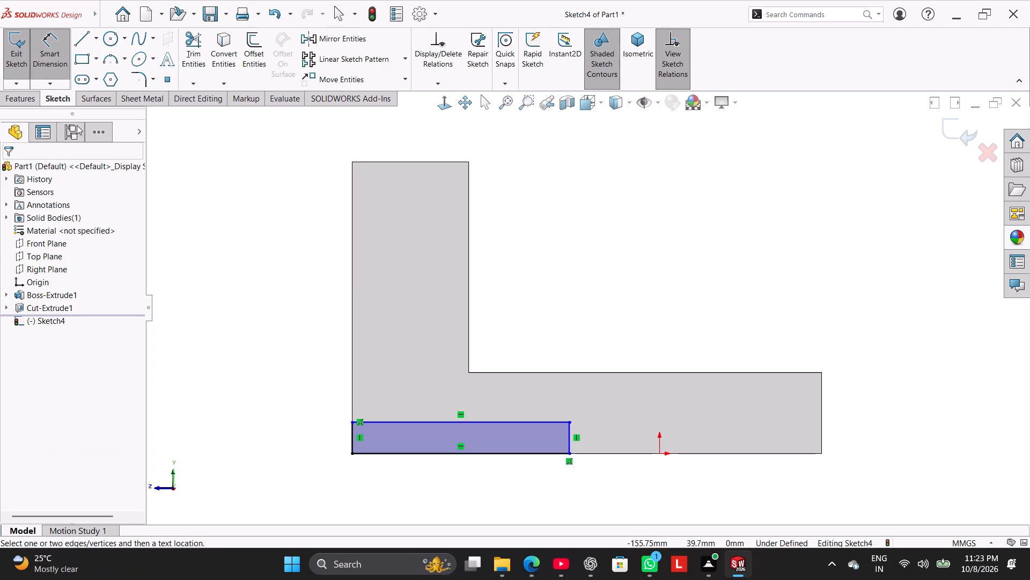
left_click(421, 453)
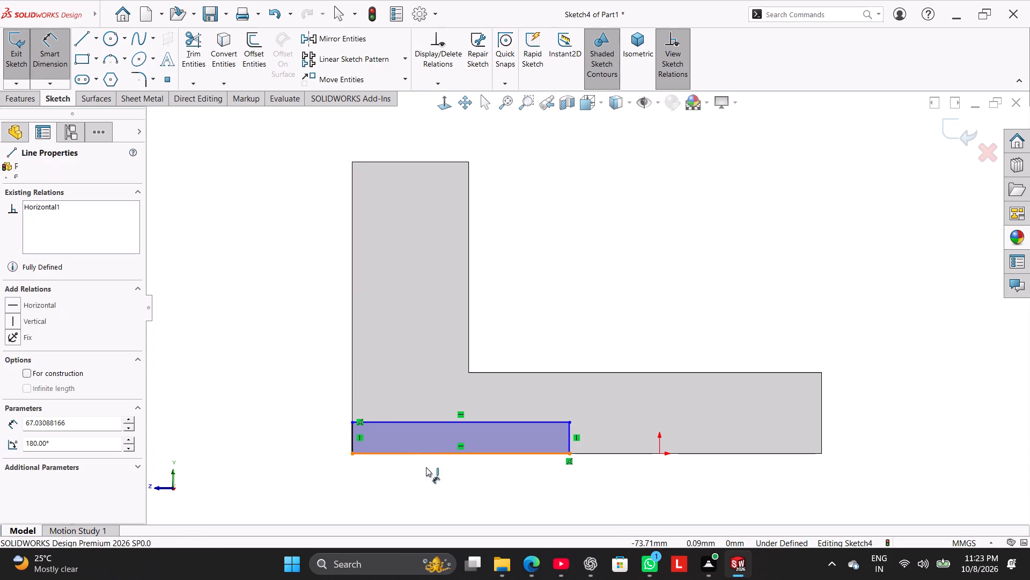
left_click(439, 483)
type("72")
key("Return")
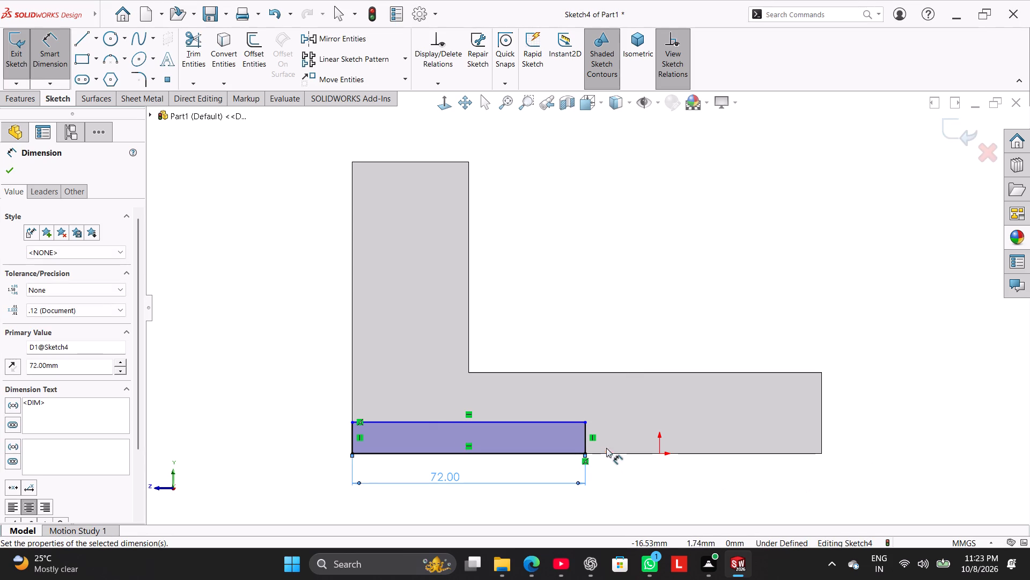
left_click(586, 436)
left_click(621, 443)
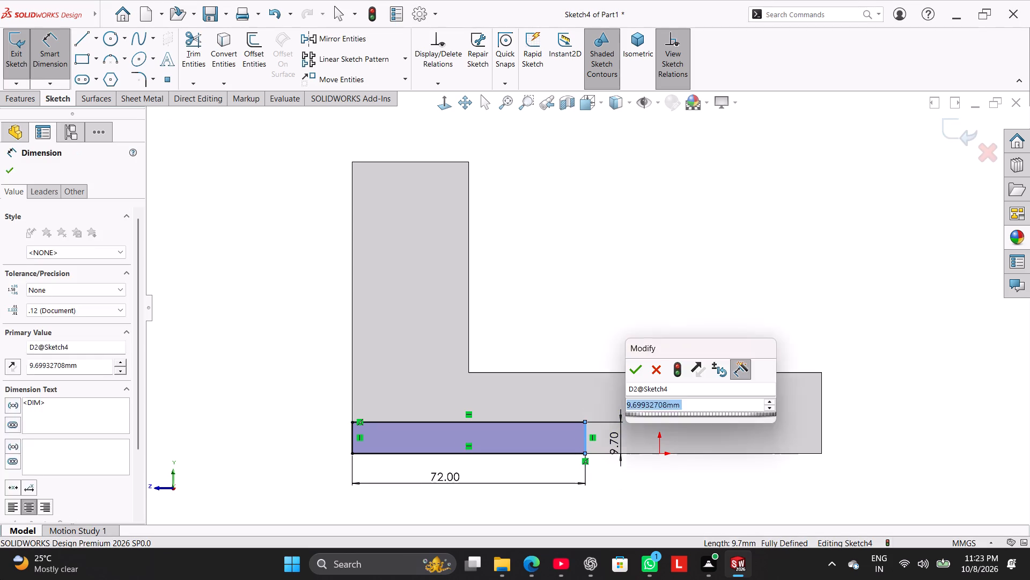
key("6")
key("Return")
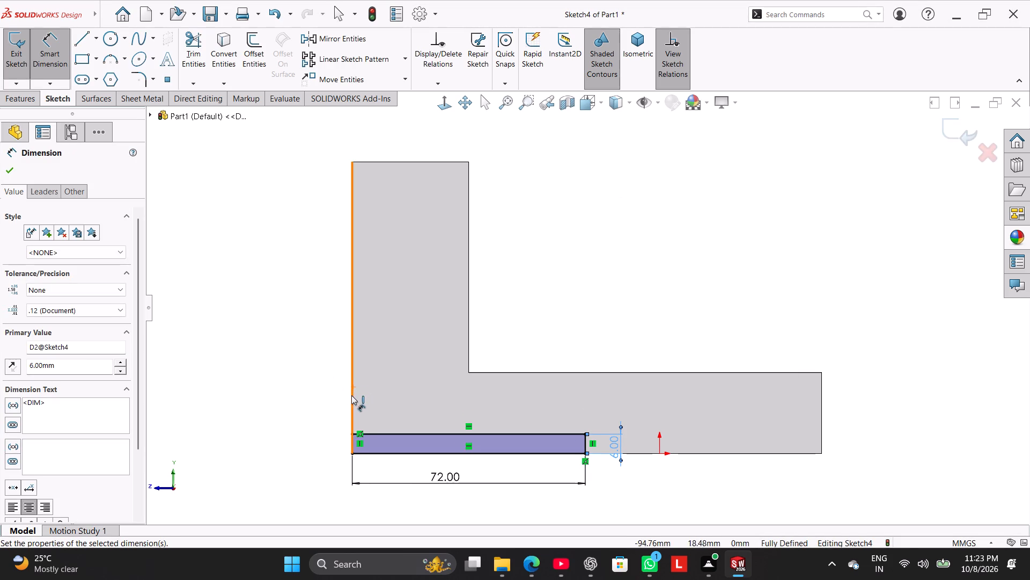
right_click(230, 349)
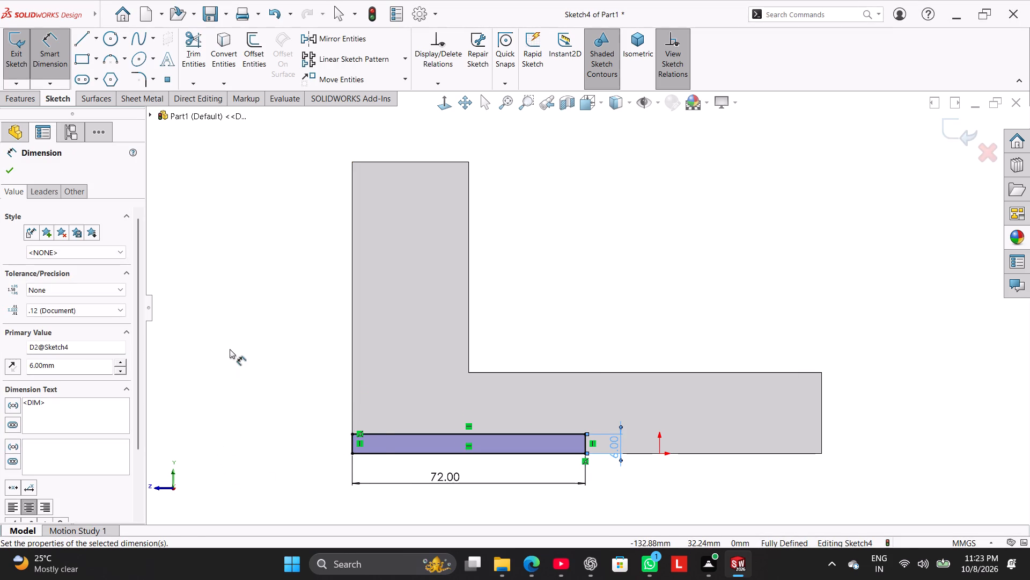
Cut-extrude the bottom-edge rectangle through the body with a blind depth of 85 mm.
right_click_drag(246, 286, 317, 204)
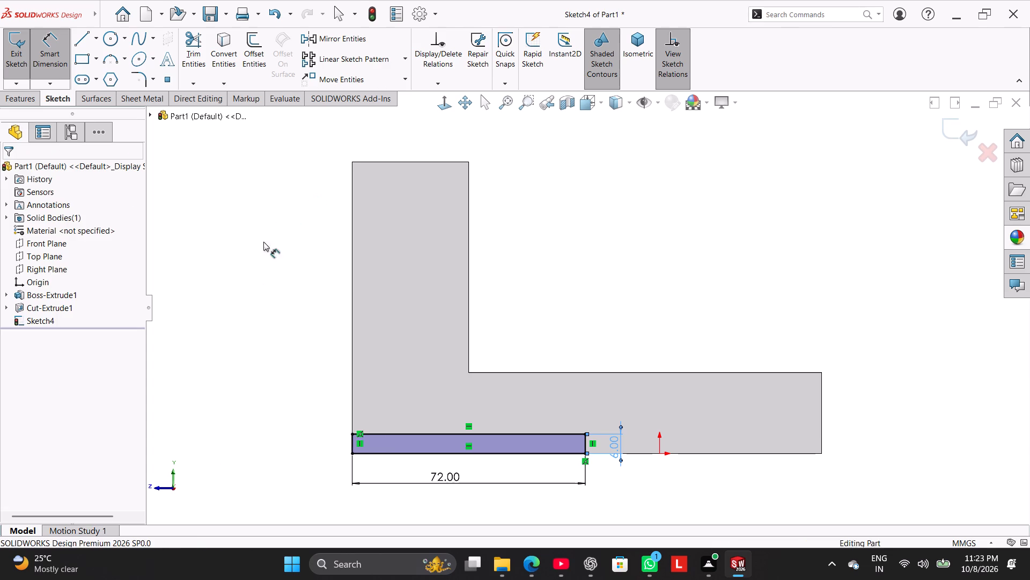
right_click_drag(262, 243, 350, 141)
left_click(202, 47)
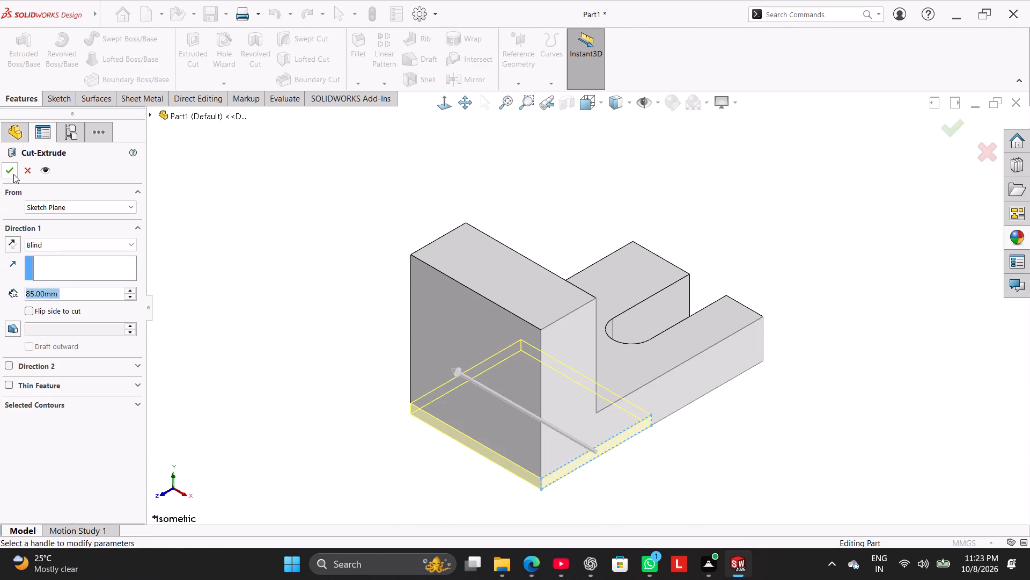
left_click(13, 174)
right_click_drag(201, 369, 270, 313)
left_click(239, 352)
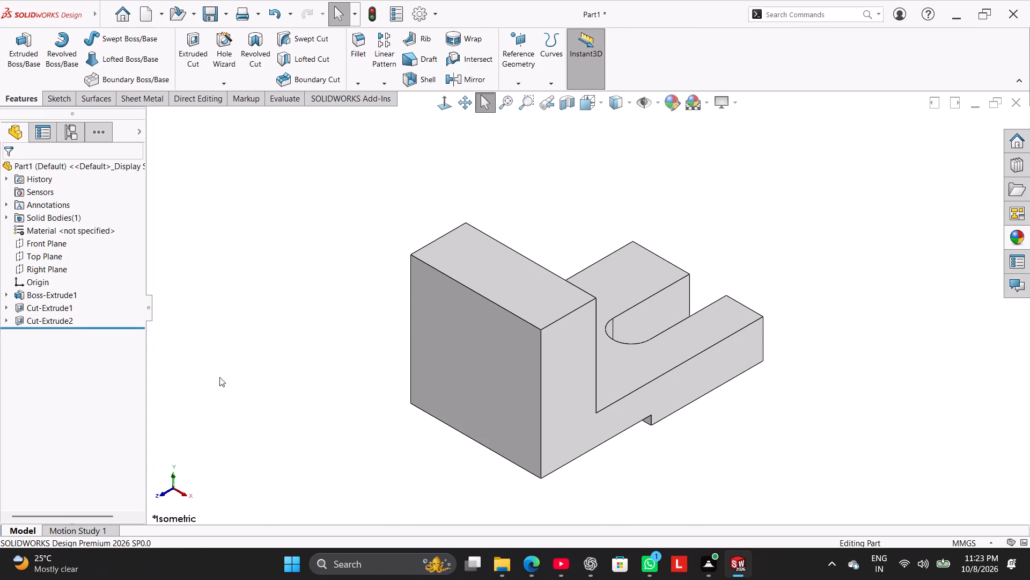
right_click_drag(327, 287, 407, 186)
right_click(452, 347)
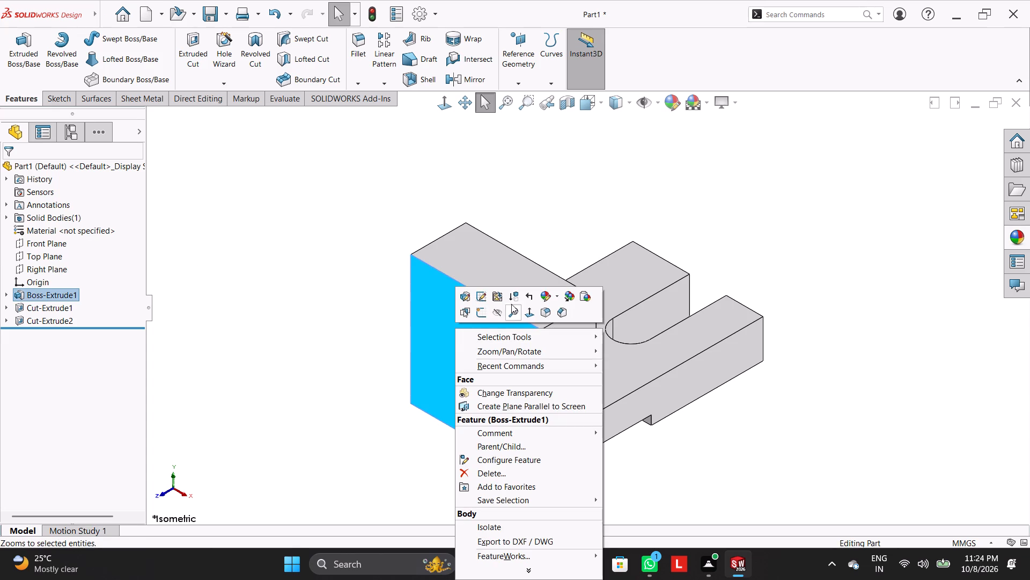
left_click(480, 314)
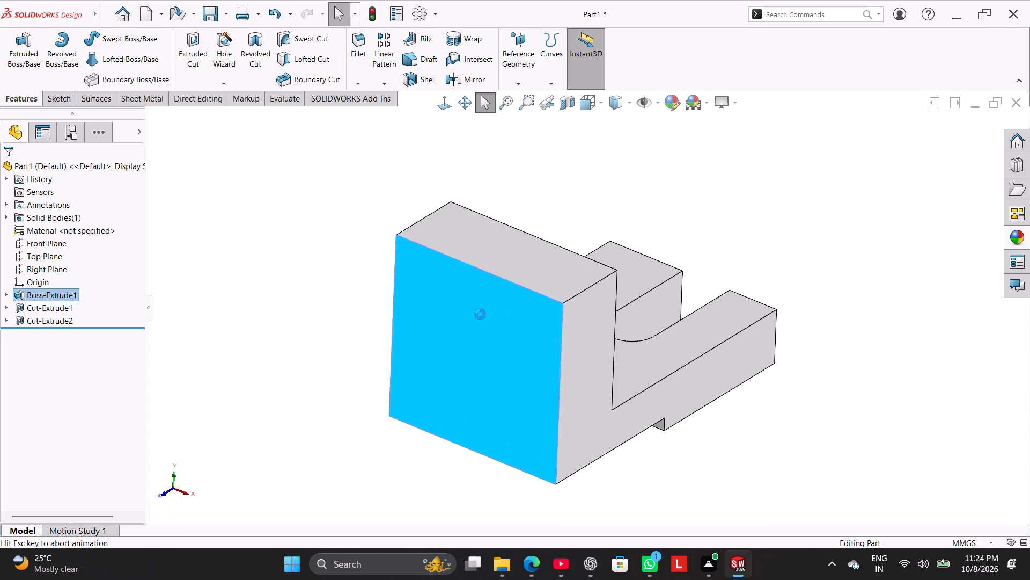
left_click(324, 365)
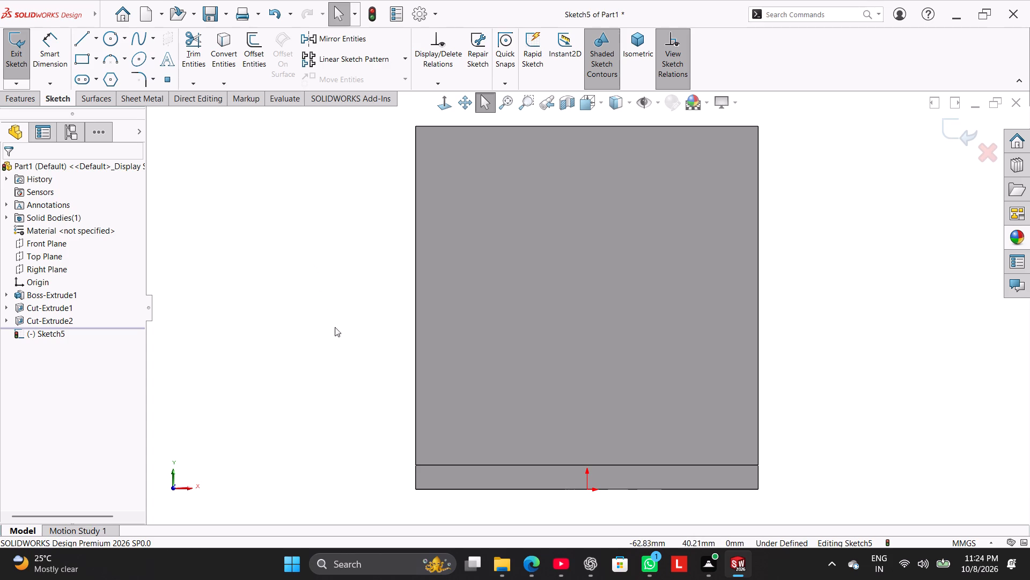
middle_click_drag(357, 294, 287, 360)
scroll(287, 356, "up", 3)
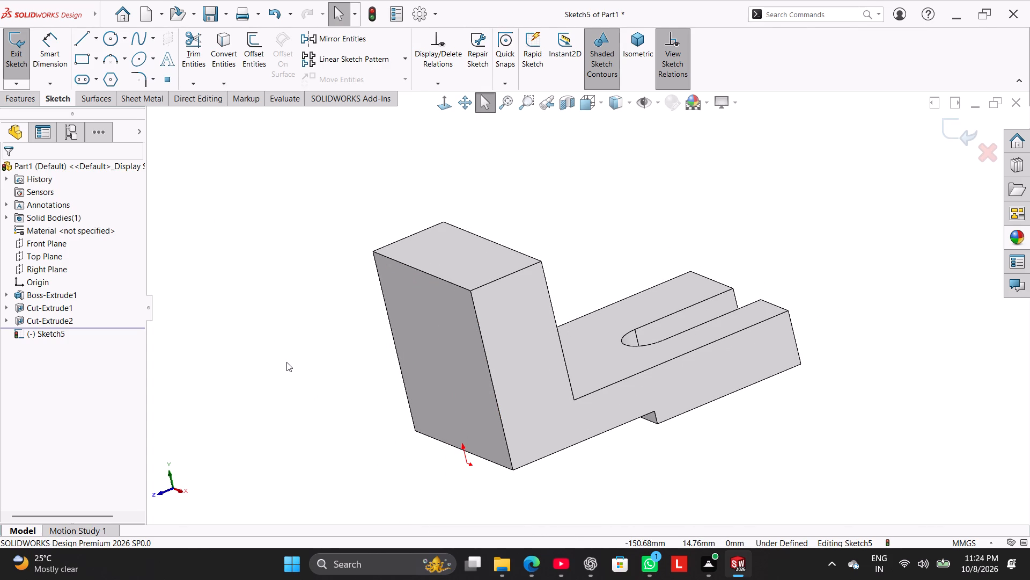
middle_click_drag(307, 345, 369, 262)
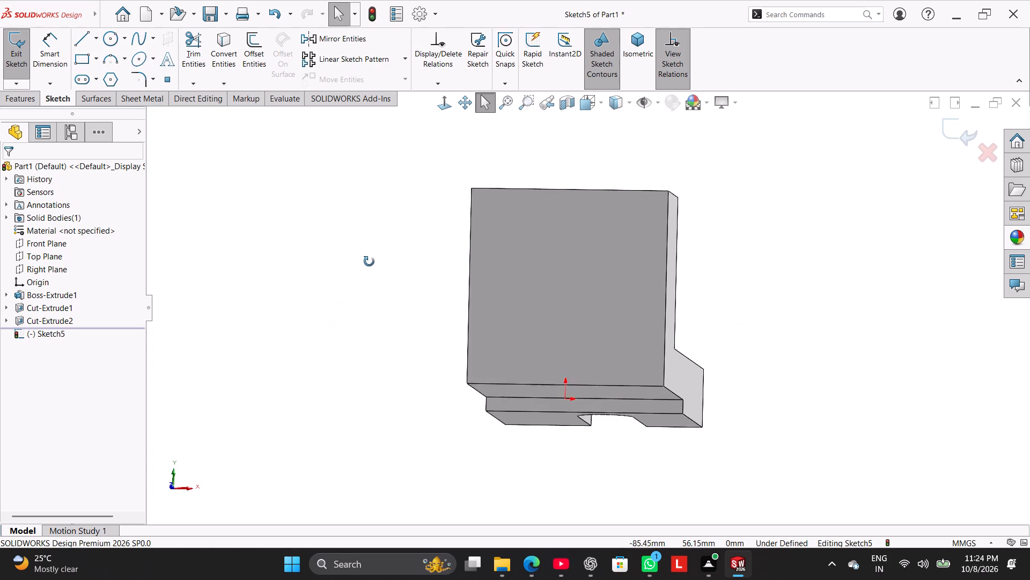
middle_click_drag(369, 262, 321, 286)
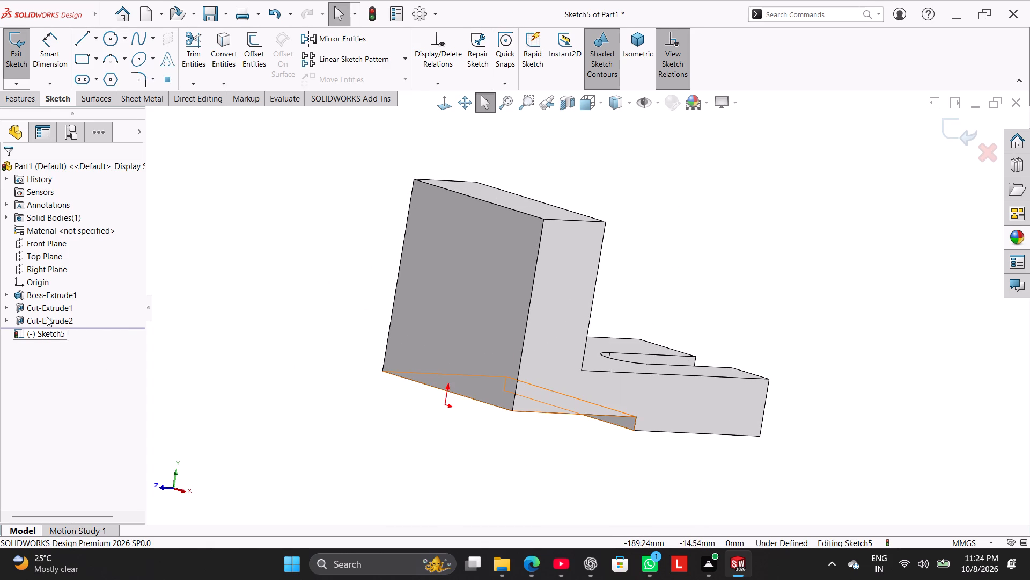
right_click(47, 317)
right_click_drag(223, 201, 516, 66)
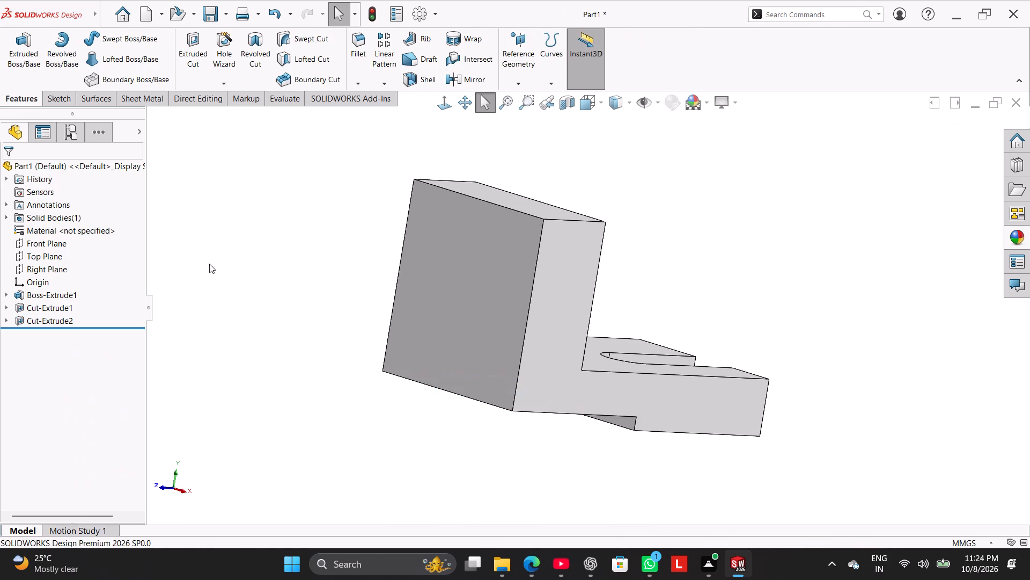
Edit the underside recess cut, setting its blind depth to 50 mm.
right_click(67, 317)
left_click(78, 287)
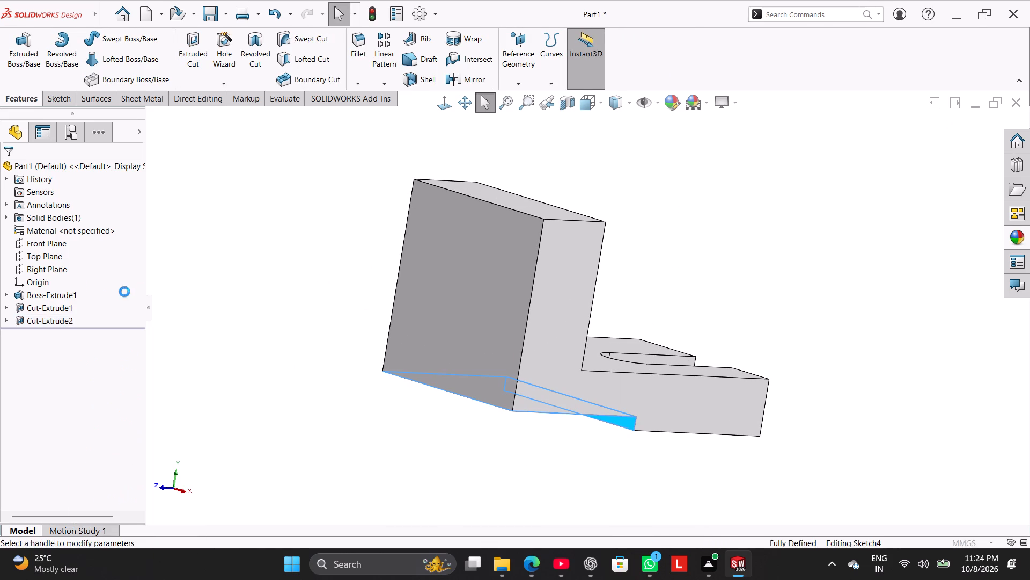
middle_click_drag(233, 322, 247, 371)
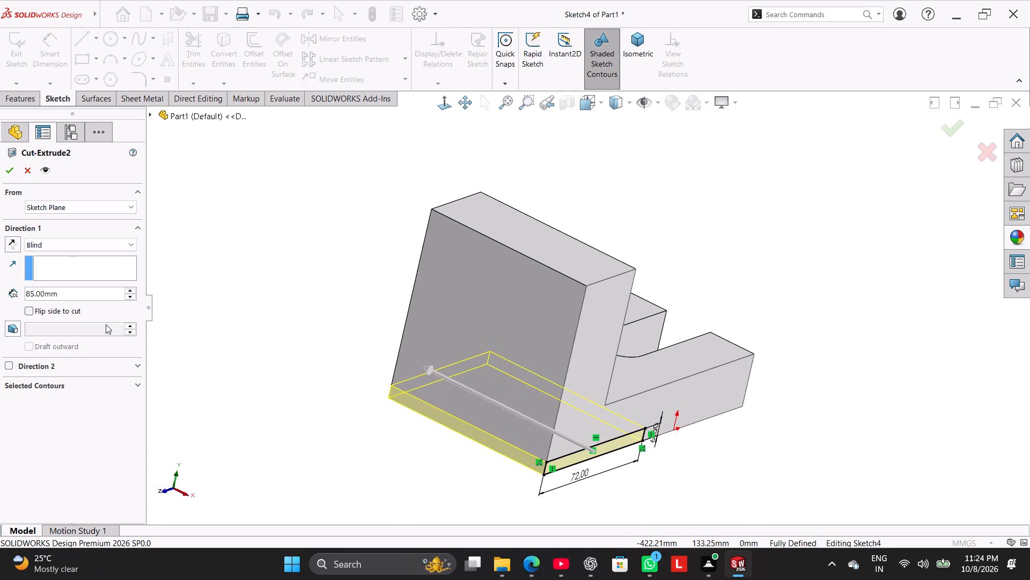
double_click(95, 295)
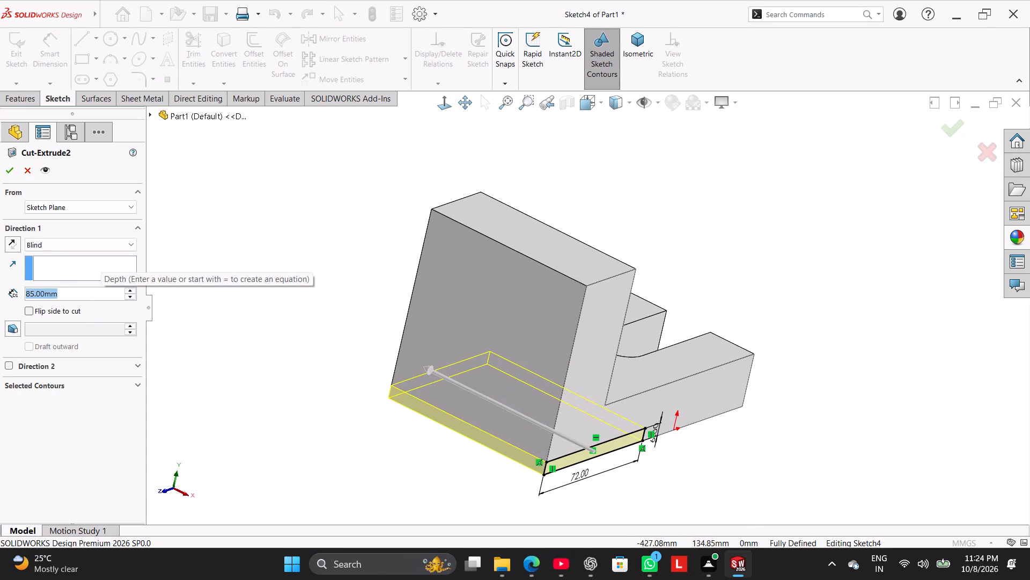
key("5")
key("0")
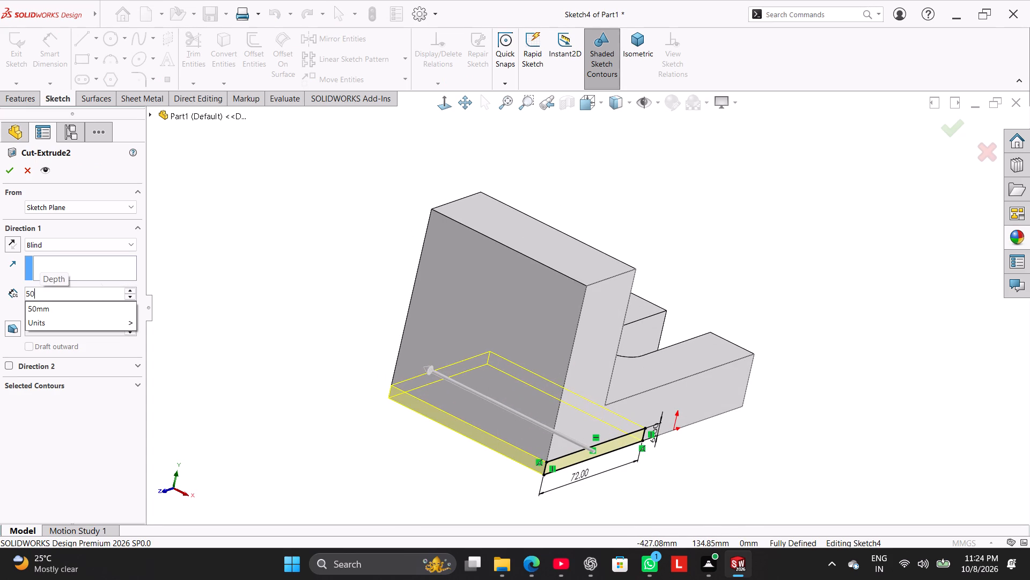
key("period")
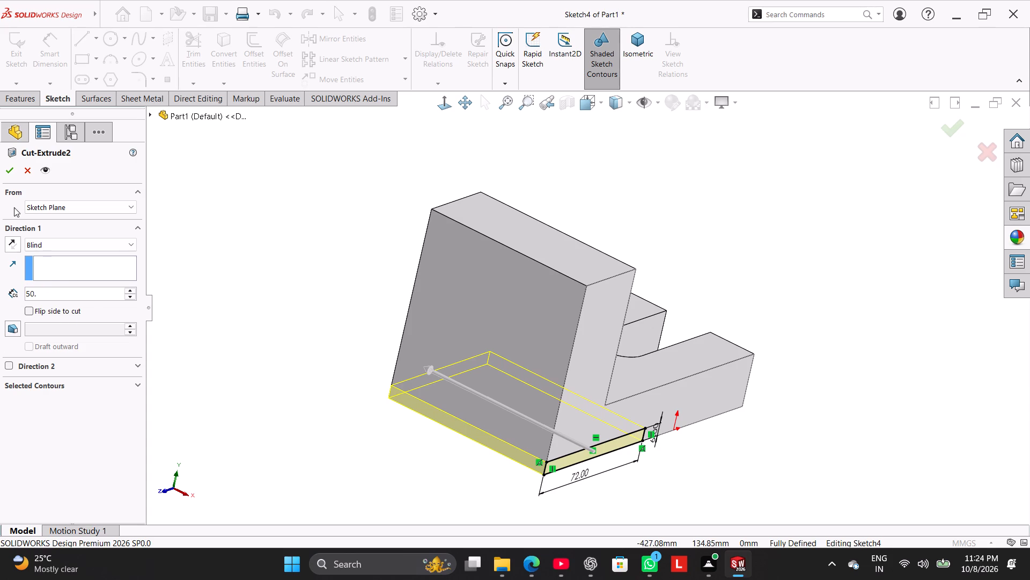
key("BackSpace")
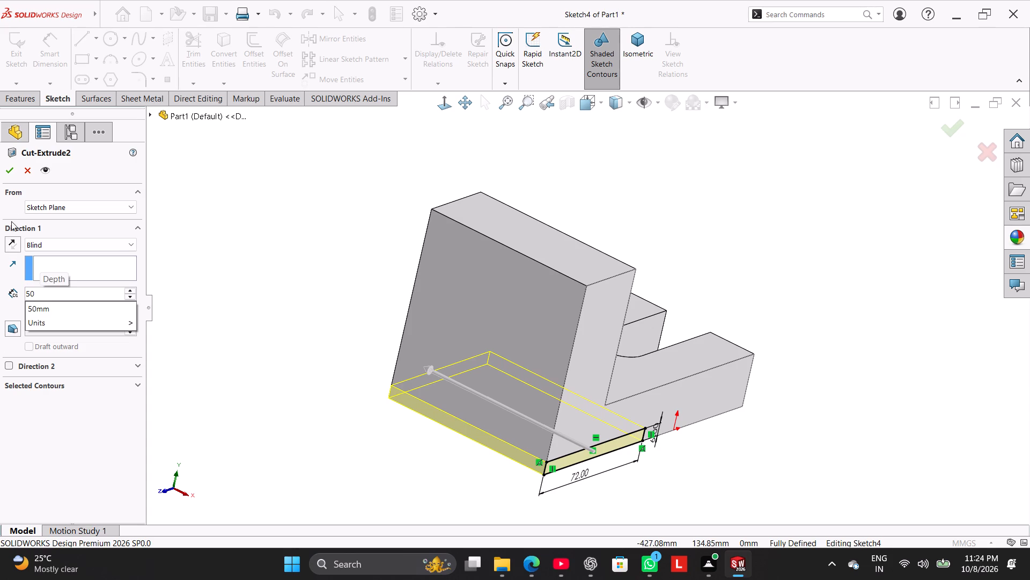
left_click(12, 163)
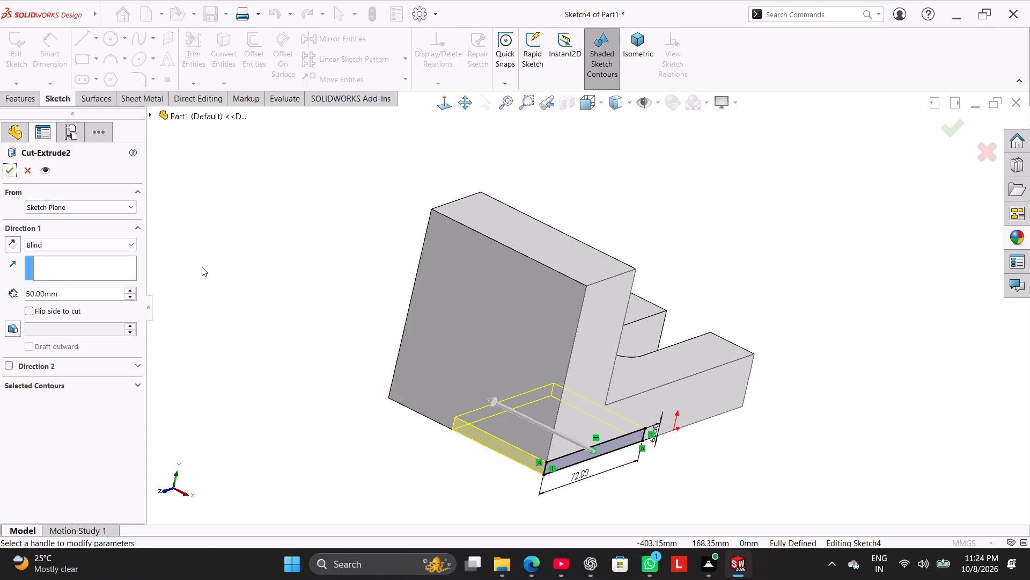
left_click(202, 267)
left_click(12, 173)
left_click_drag(184, 272, 215, 270)
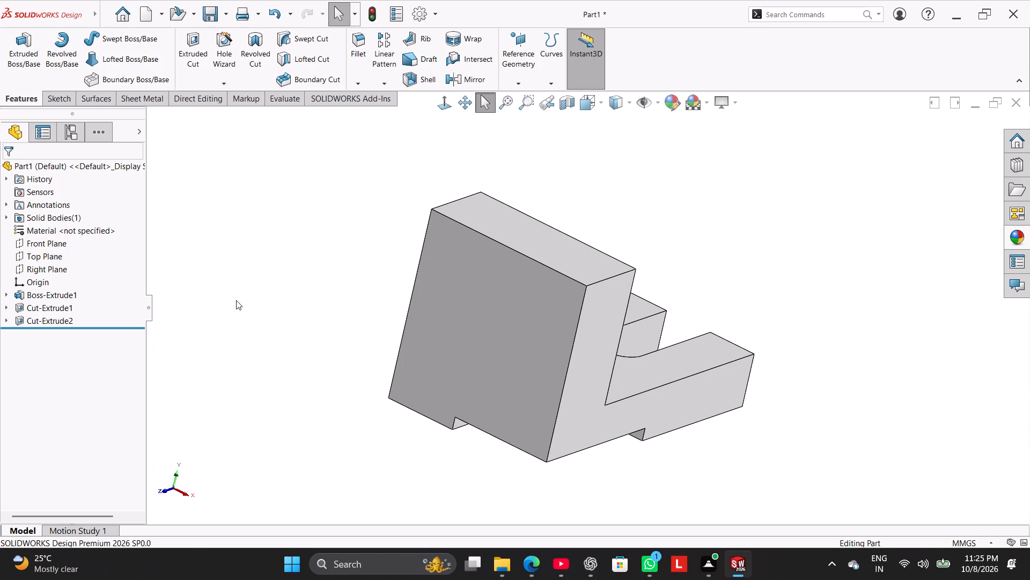
right_click_drag(267, 320, 445, 207)
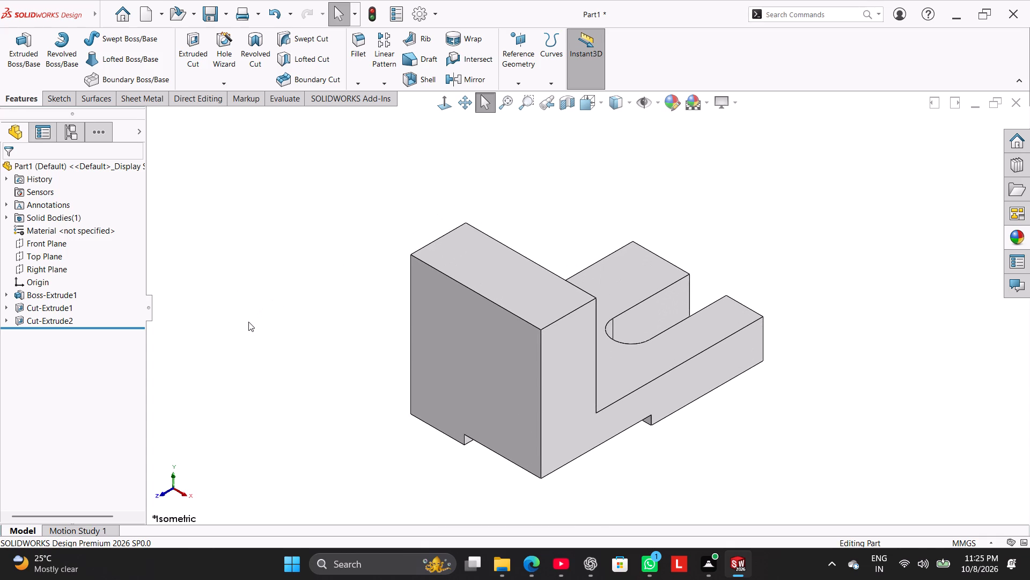
Start a sketch on the upright's large outer face and draw a circle about 21.7 mm in diameter above the origin.
right_click(412, 337)
left_click(373, 307)
right_click(451, 328)
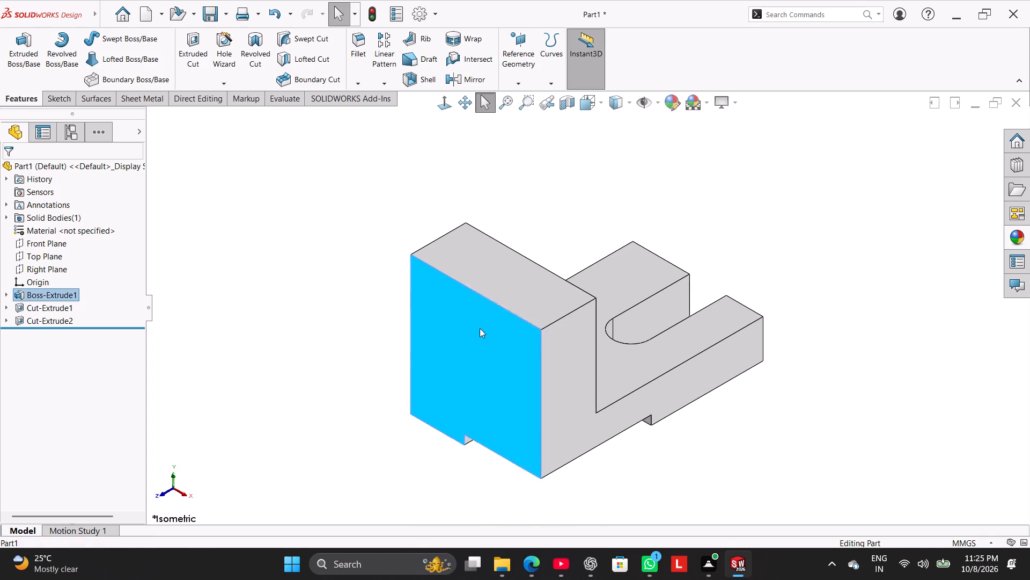
left_click(484, 313)
left_click(305, 294)
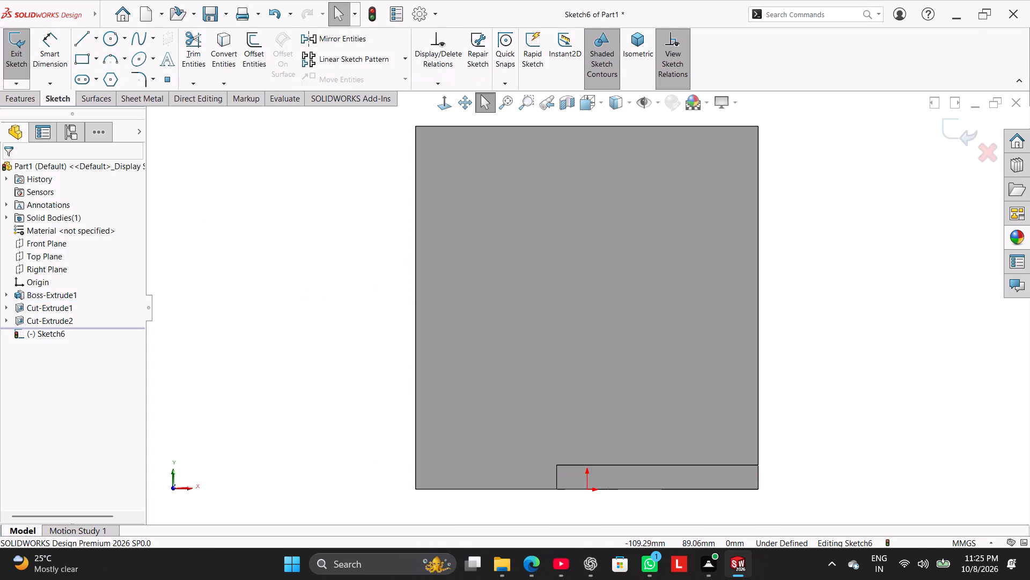
left_click(106, 43)
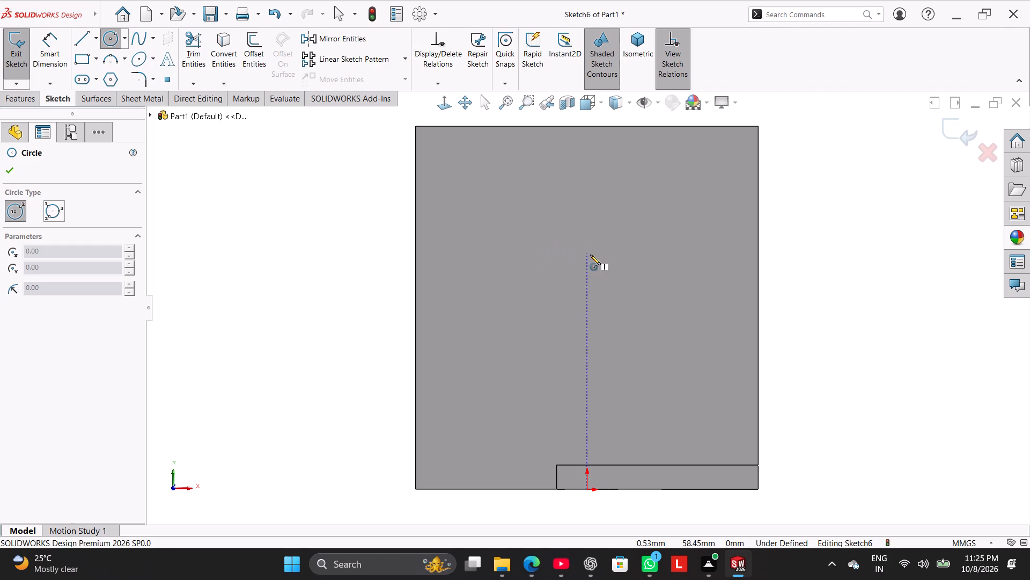
left_click(584, 274)
left_click_drag(612, 308, 617, 311)
right_click(312, 259)
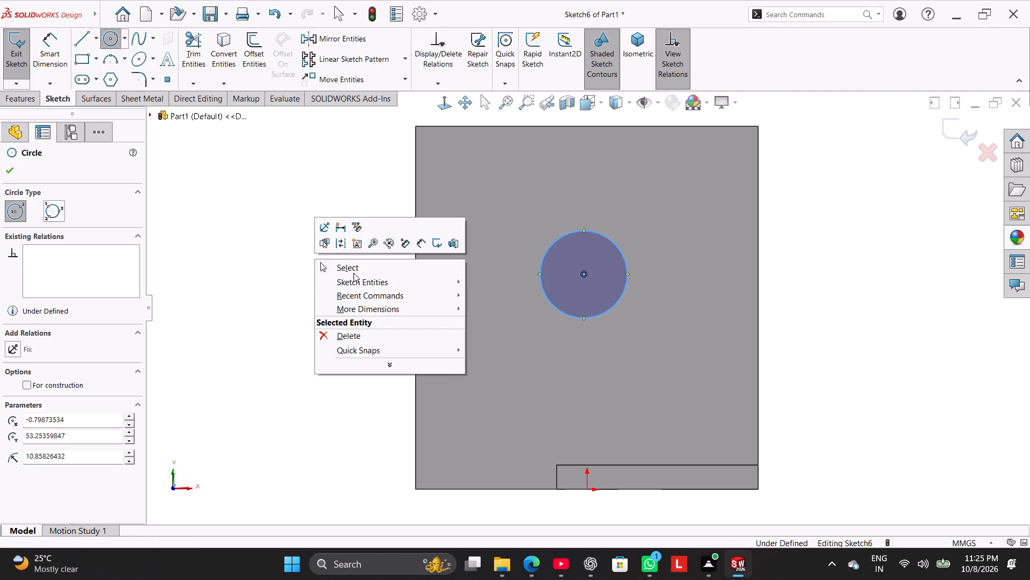
left_click(354, 273)
Add a vertical relation between the circle's centre and the origin.
left_click(582, 273, "ctrl")
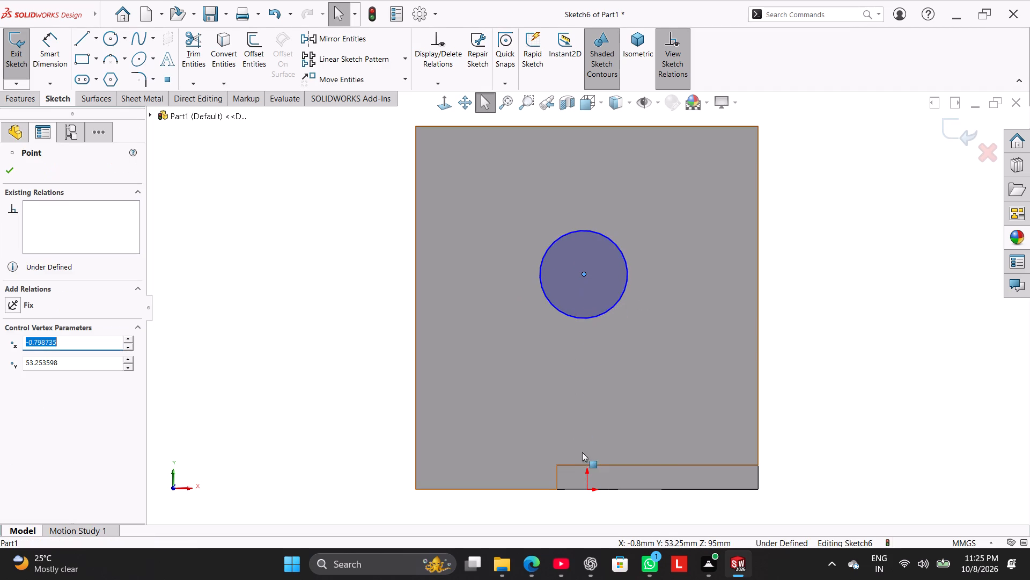
left_click(588, 488, "ctrl")
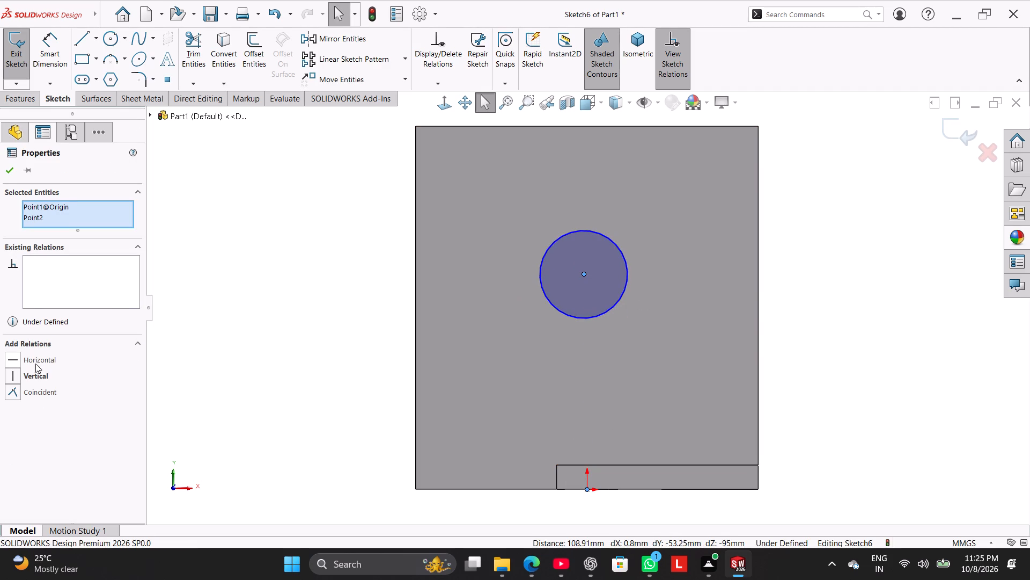
left_click(40, 380)
left_click(234, 345)
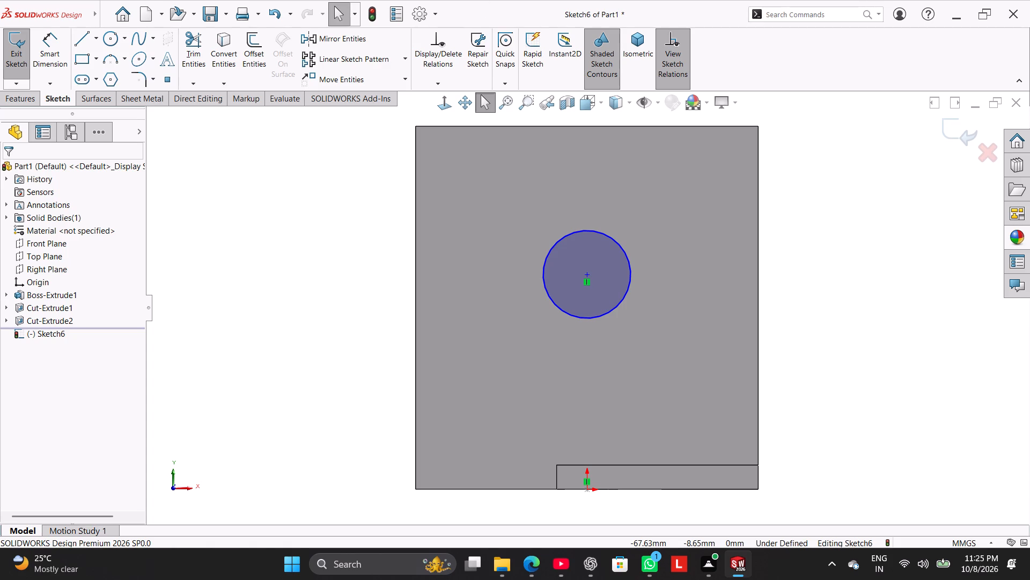
Examine the clamp block from several angles with the circle sketched on the upright.
middle_click_drag(362, 225, 341, 338)
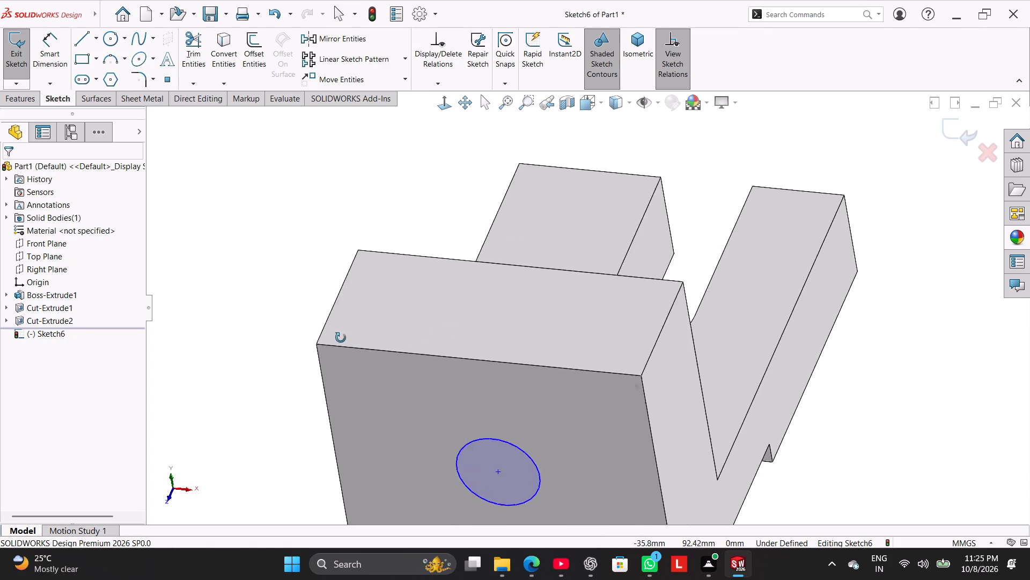
middle_click_drag(341, 338, 382, 259)
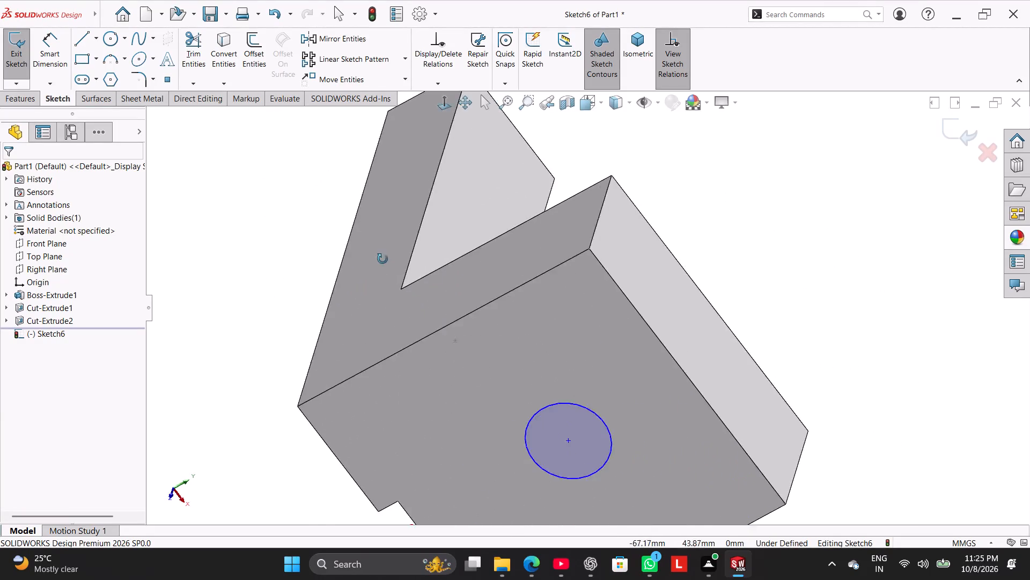
middle_click_drag(382, 259, 284, 214)
scroll(324, 265, "up", 2)
middle_click_drag(324, 265, 328, 256)
scroll(329, 251, "up", 1)
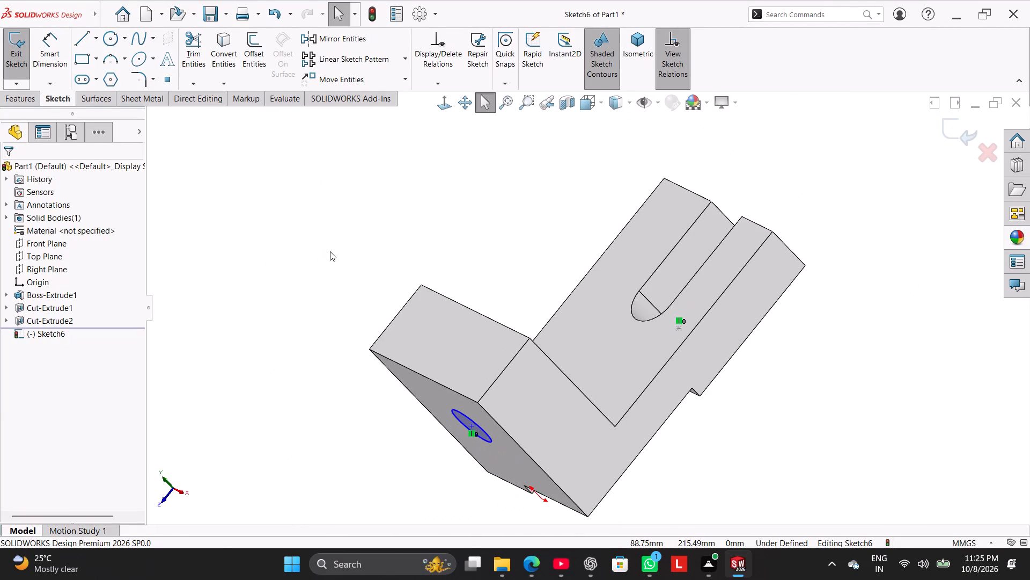
scroll(330, 251, "up", 1)
middle_click_drag(330, 251, 370, 170)
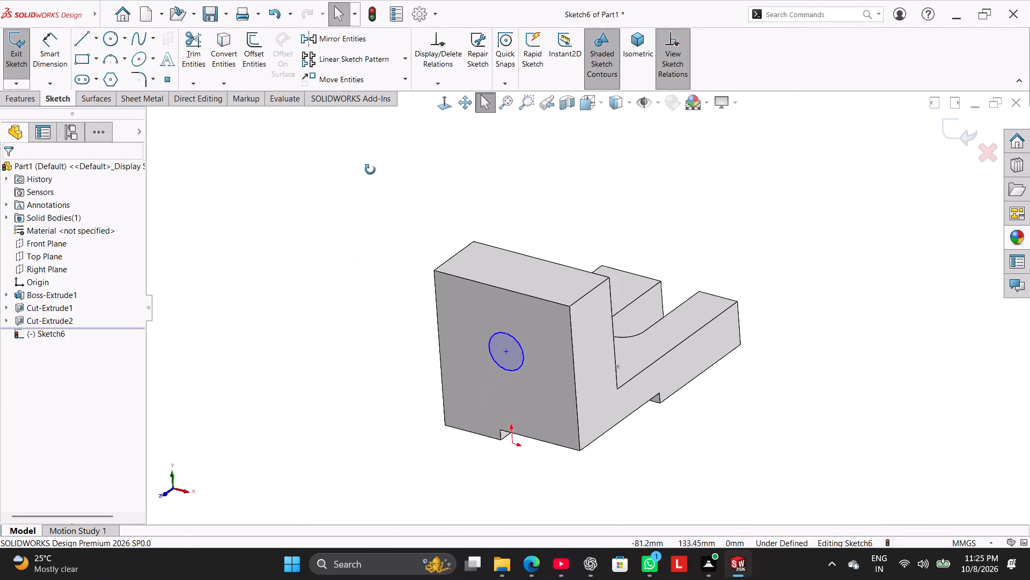
middle_click_drag(370, 170, 467, 264)
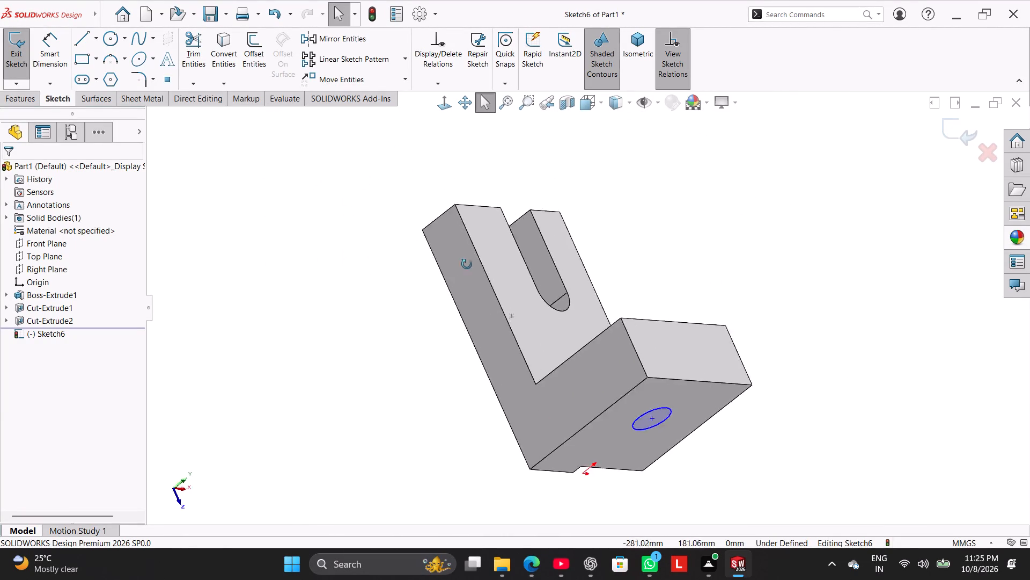
middle_click_drag(467, 264, 464, 222)
Return to the circle sketch in a face-on view and dimension the circle 24 mm in diameter.
right_click_drag(392, 231, 487, 124)
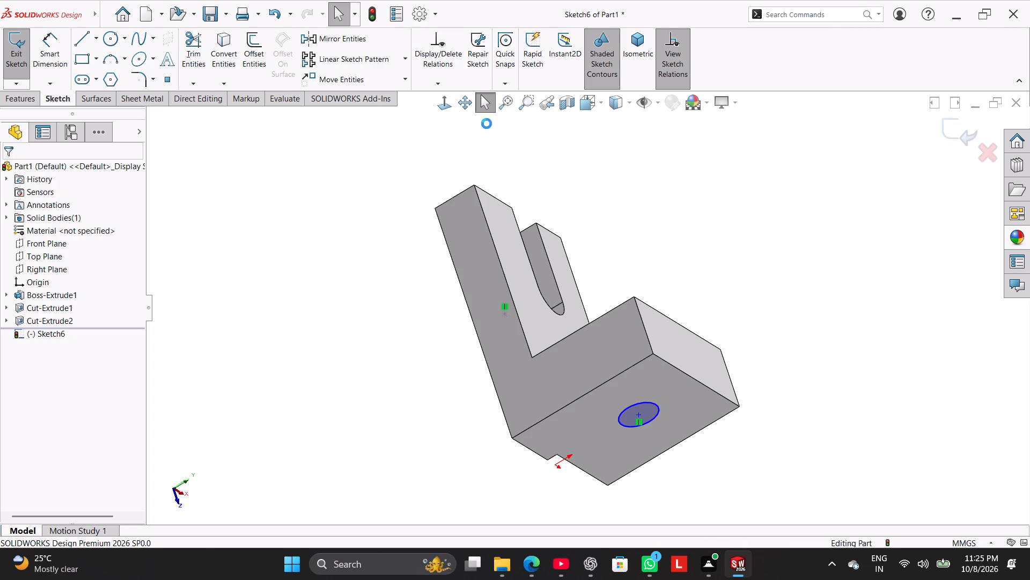
left_click(445, 105)
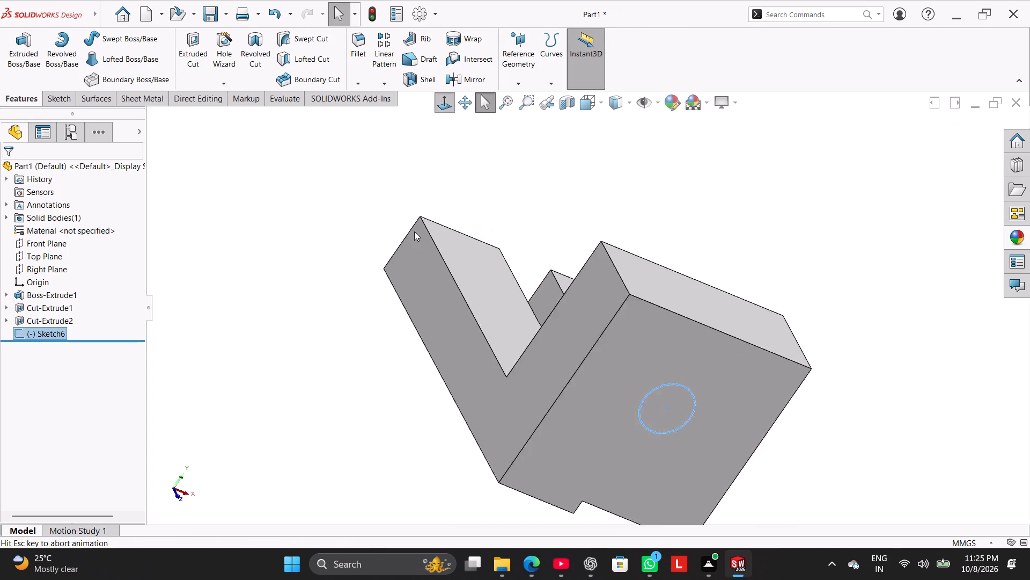
double_click(587, 231)
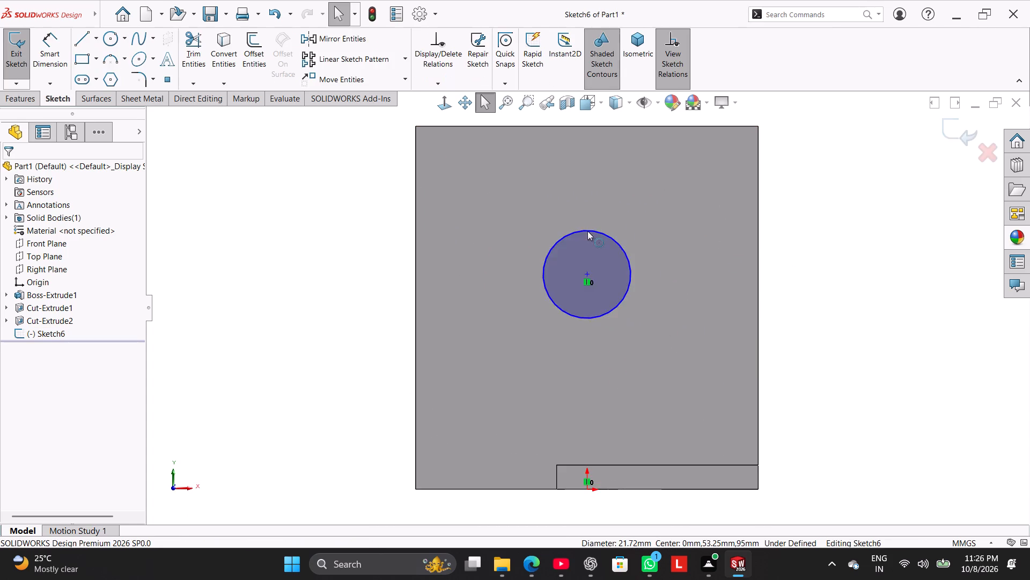
left_click(345, 255)
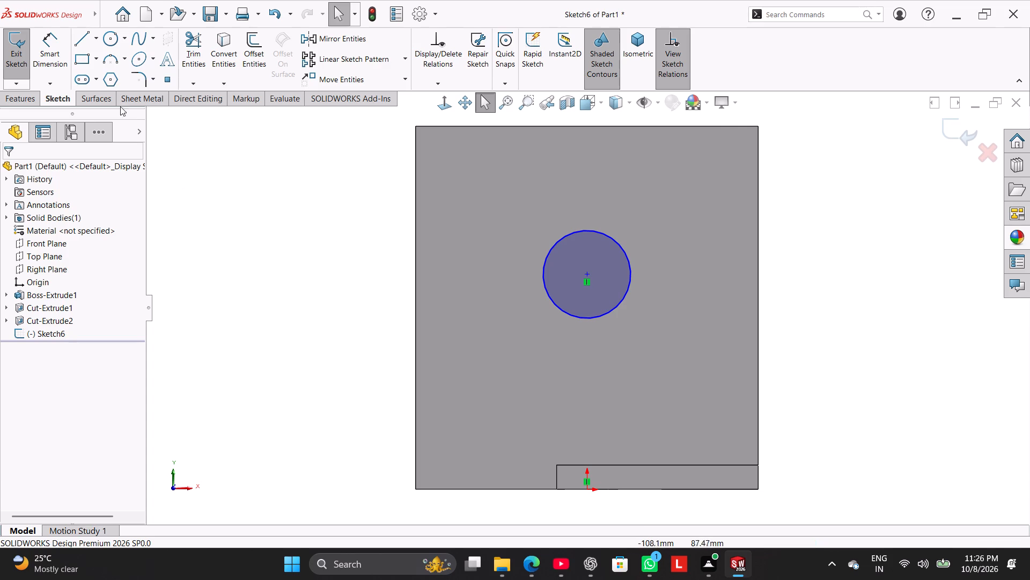
left_click(48, 59)
left_click(592, 229)
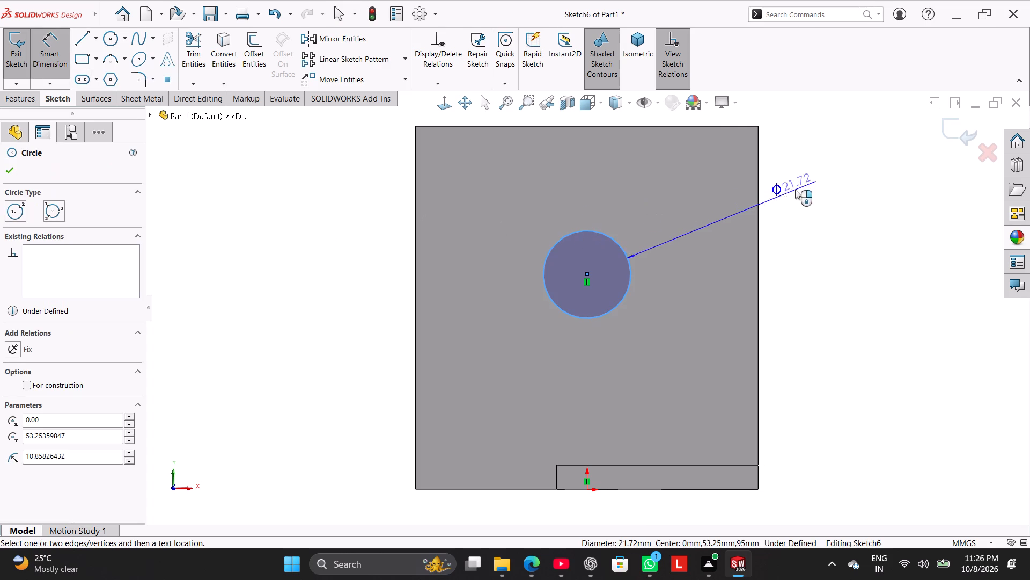
left_click(676, 190)
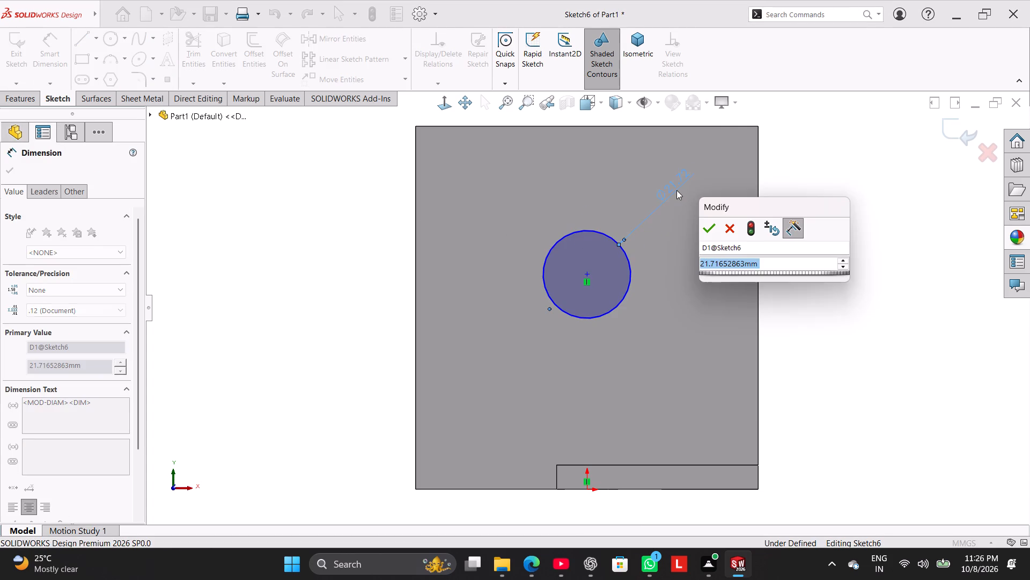
type("24")
key("Return")
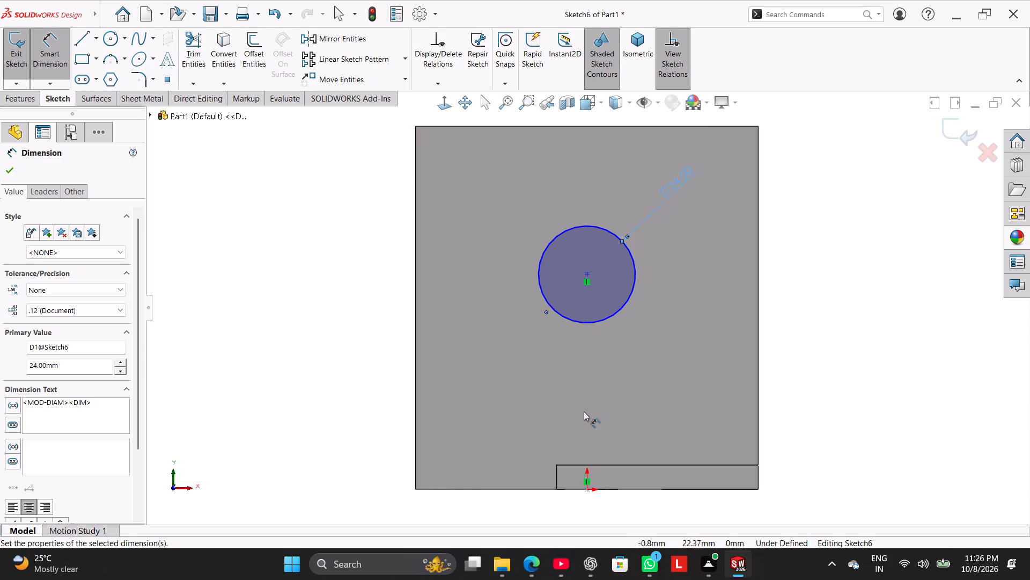
Dimension the circle's centre 48 mm above the origin.
left_click(587, 272)
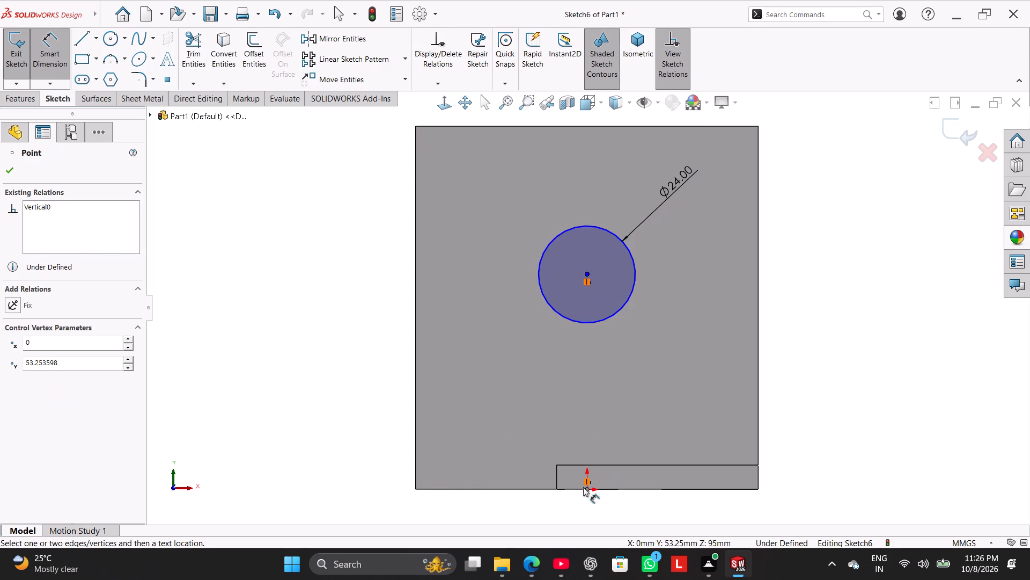
left_click(586, 489)
left_click(362, 392)
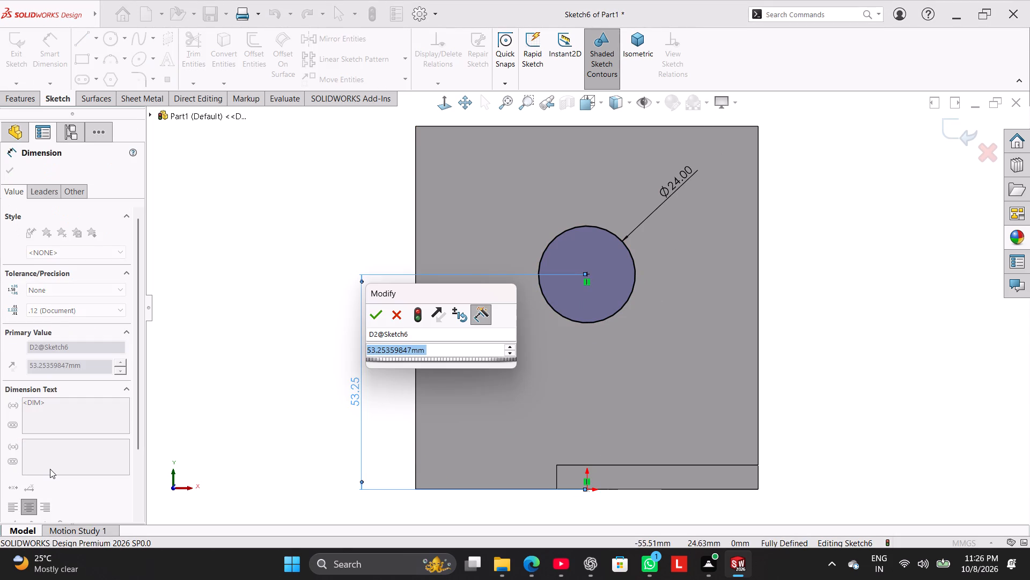
type("48")
key("Return")
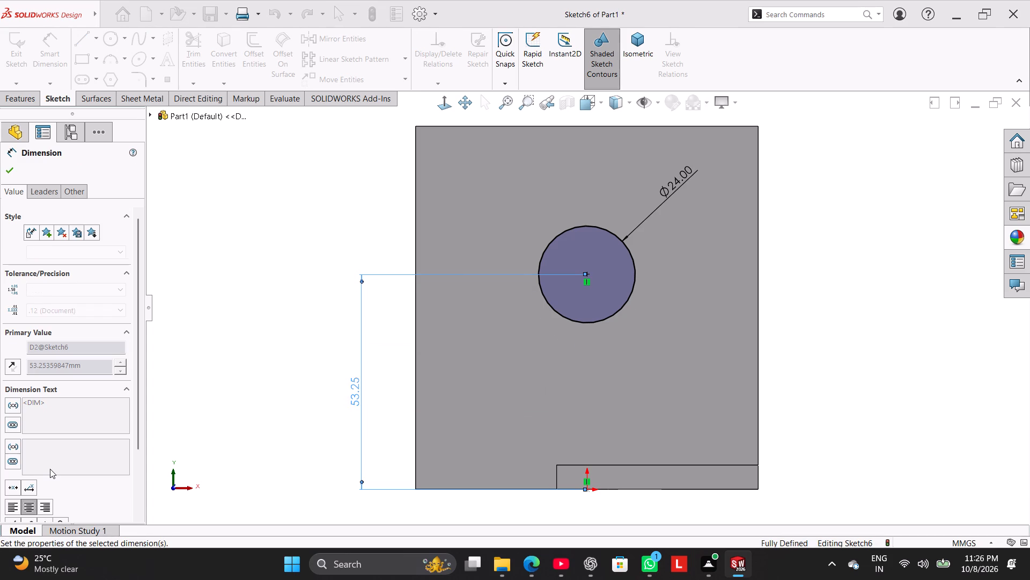
right_click(779, 225)
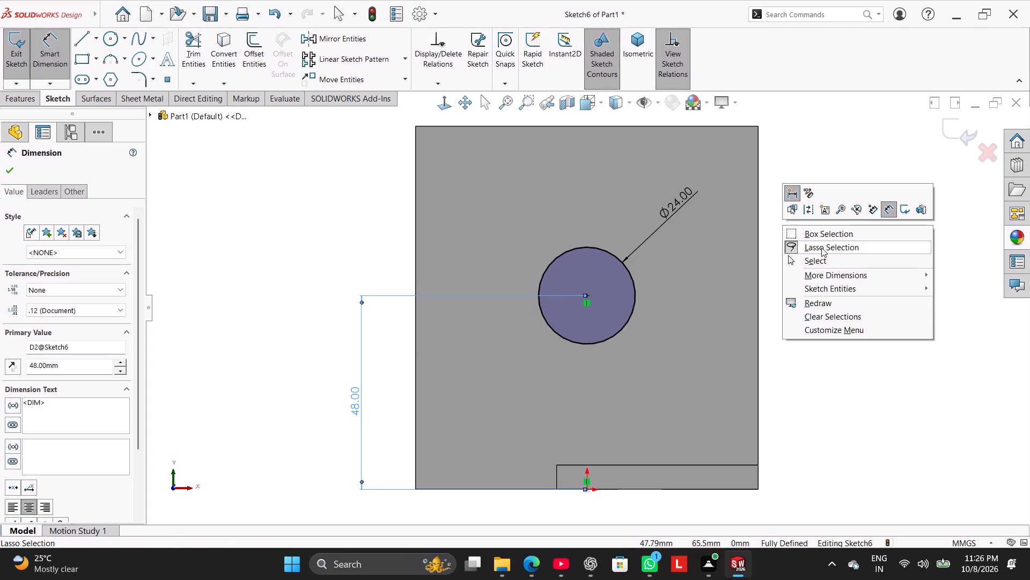
left_click(828, 258)
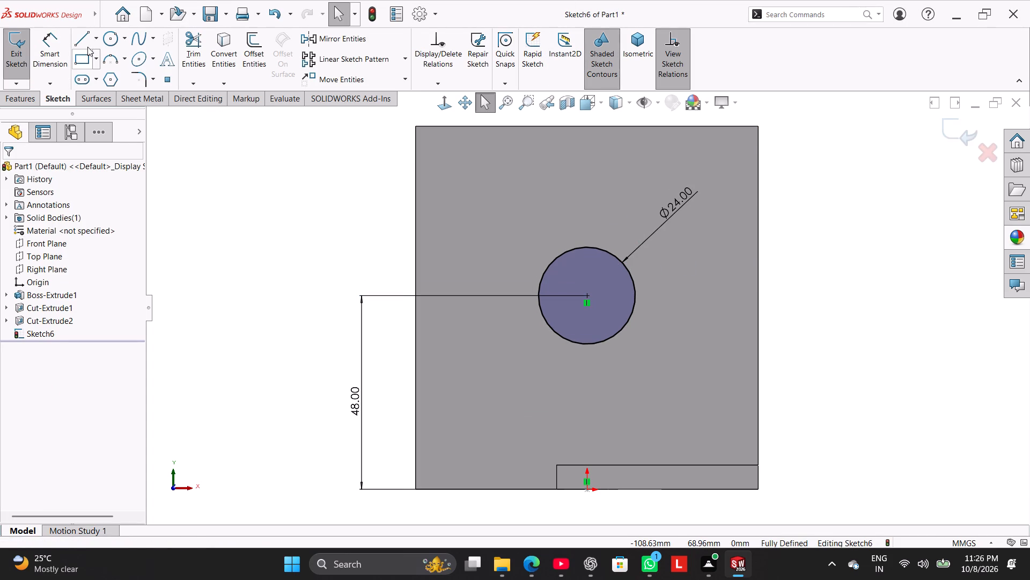
Draw a construction centerline across the upright's face from side edge to side edge, level with the circle's centre.
left_click(95, 40)
left_click(102, 67)
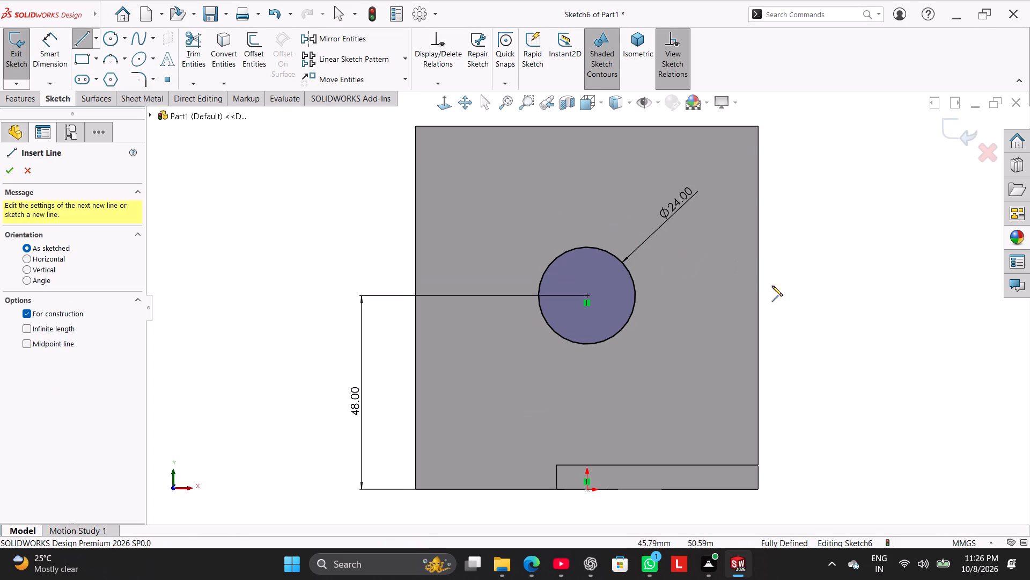
left_click(759, 296)
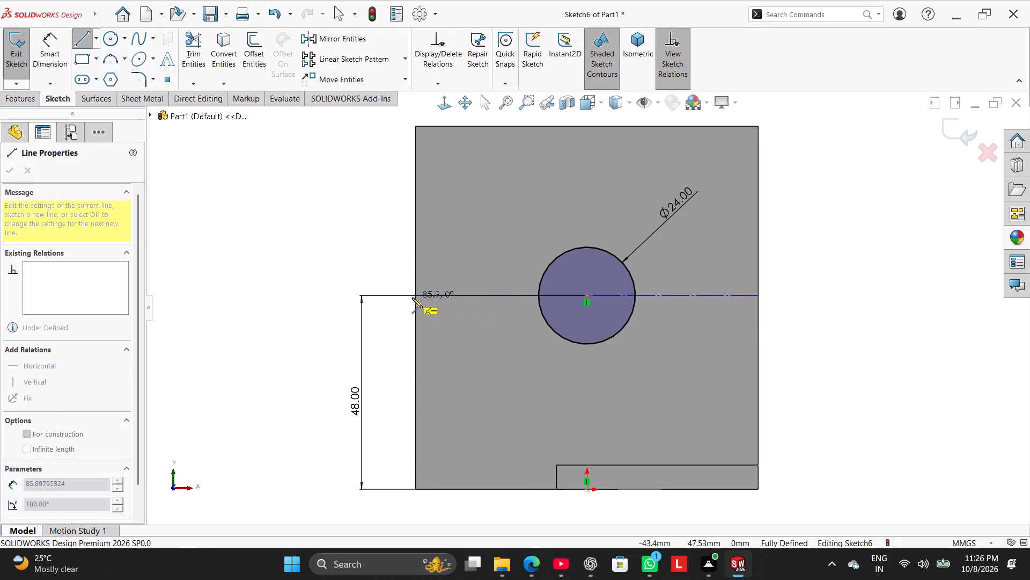
left_click(416, 297)
right_click(326, 250)
left_click(347, 263)
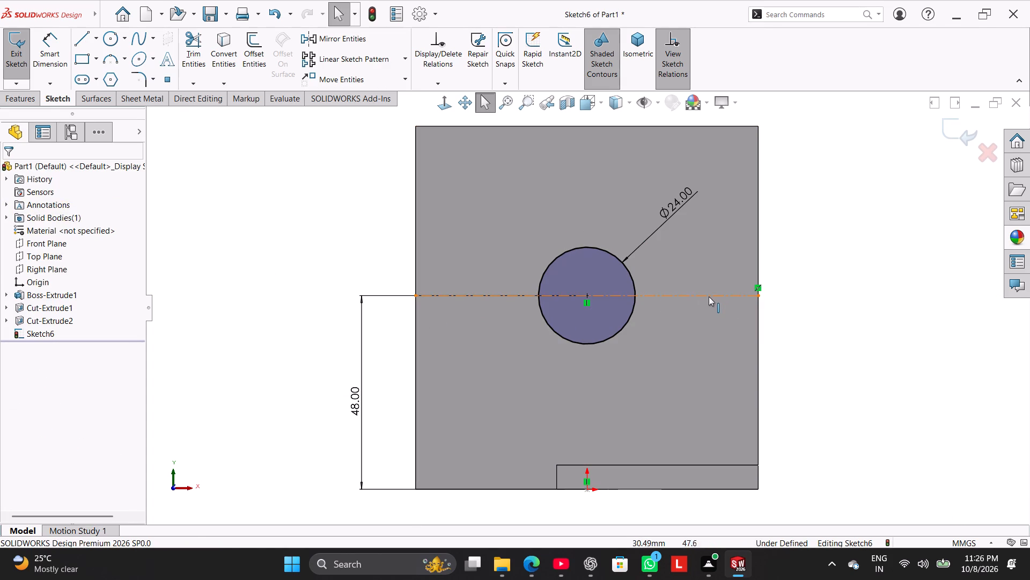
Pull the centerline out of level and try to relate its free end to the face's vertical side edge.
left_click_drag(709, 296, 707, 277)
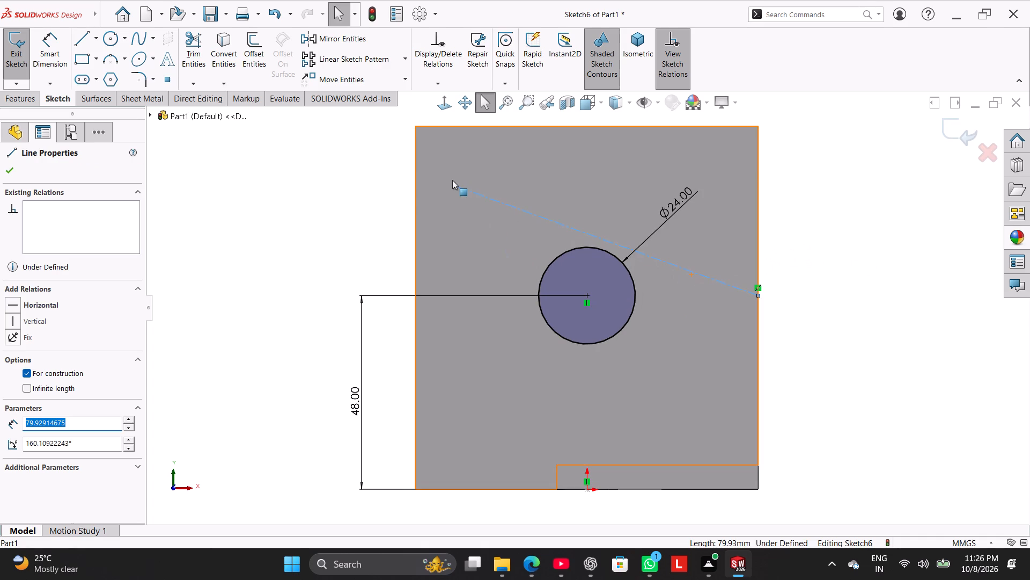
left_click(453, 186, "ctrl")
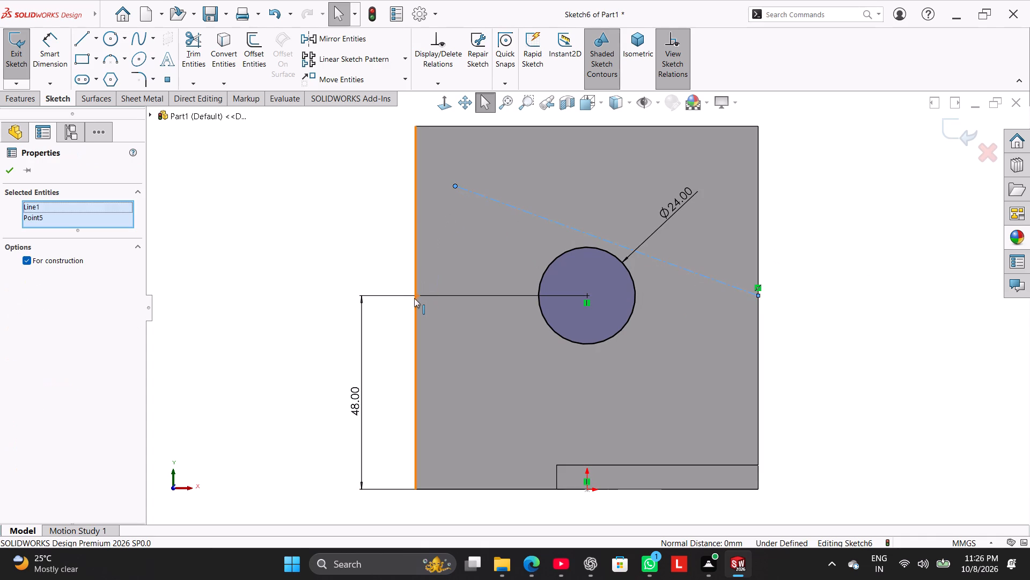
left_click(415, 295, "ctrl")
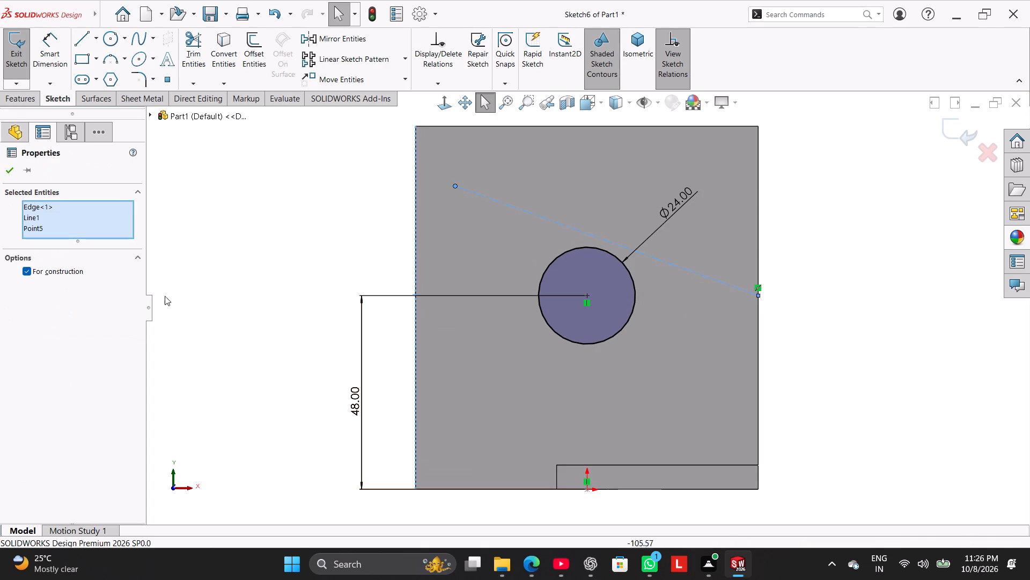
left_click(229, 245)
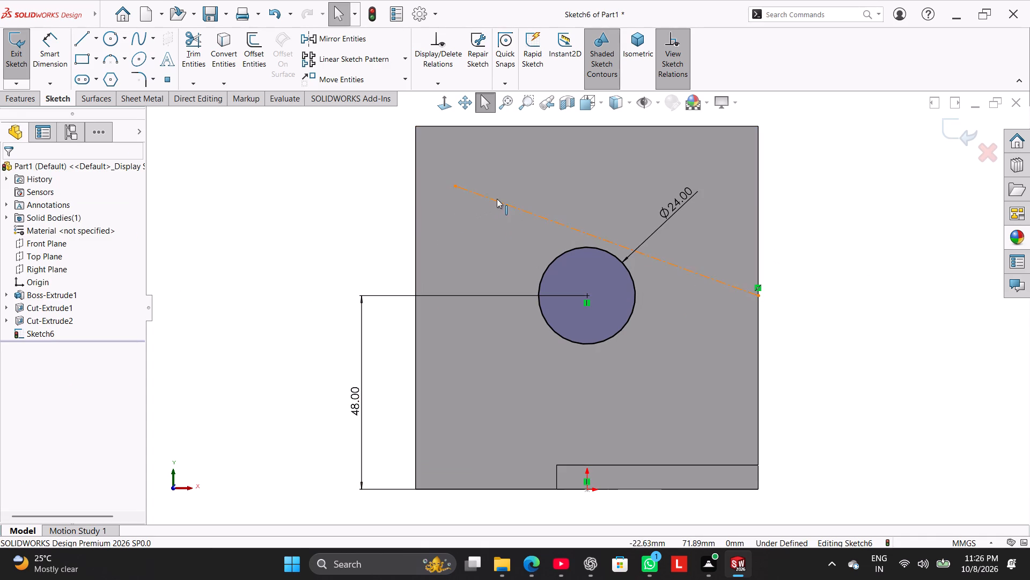
Apply a horizontal relation to the construction centerline.
right_click(497, 198)
left_click(319, 222)
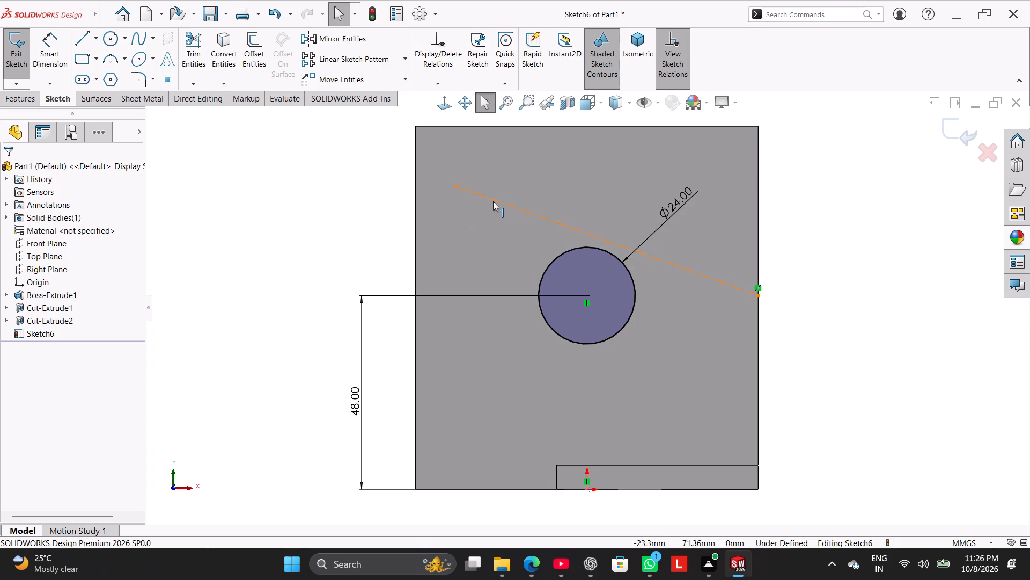
right_click(493, 200)
left_click(504, 169)
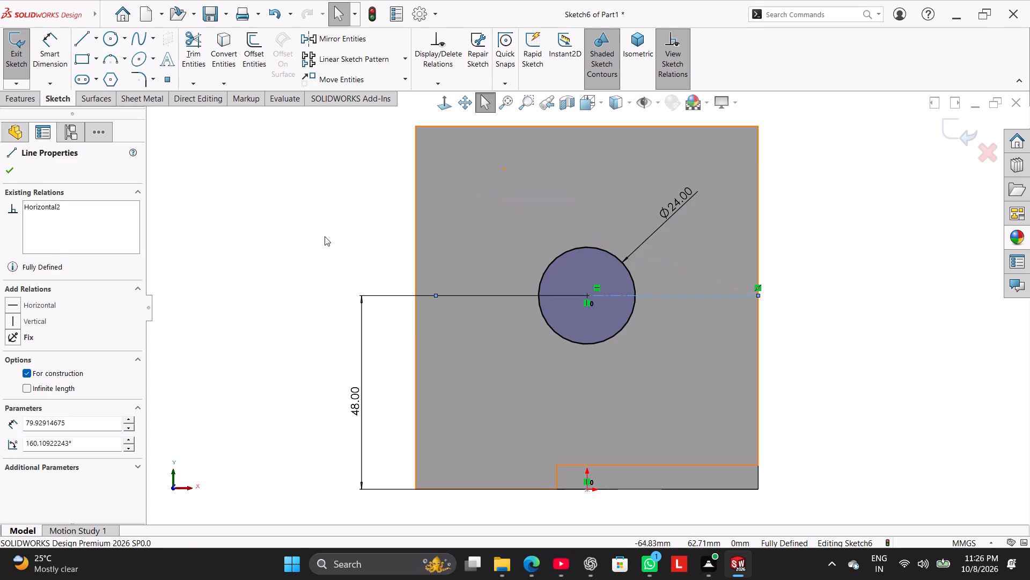
left_click(325, 236)
Extend the centerline's free end so it snaps onto the face's vertical side edge.
left_click_drag(437, 298, 423, 298)
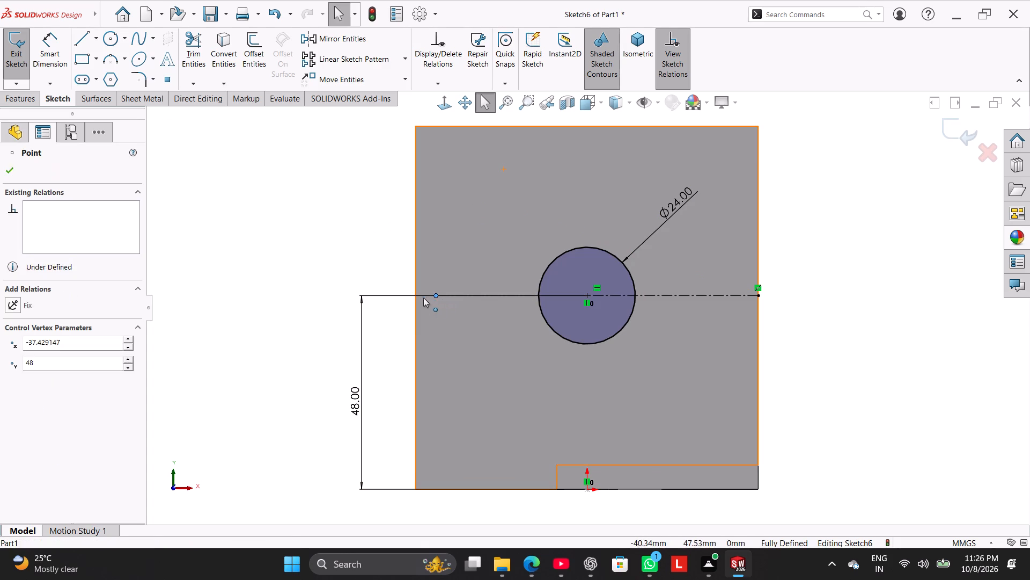
left_click_drag(423, 298, 414, 298)
left_click(322, 229)
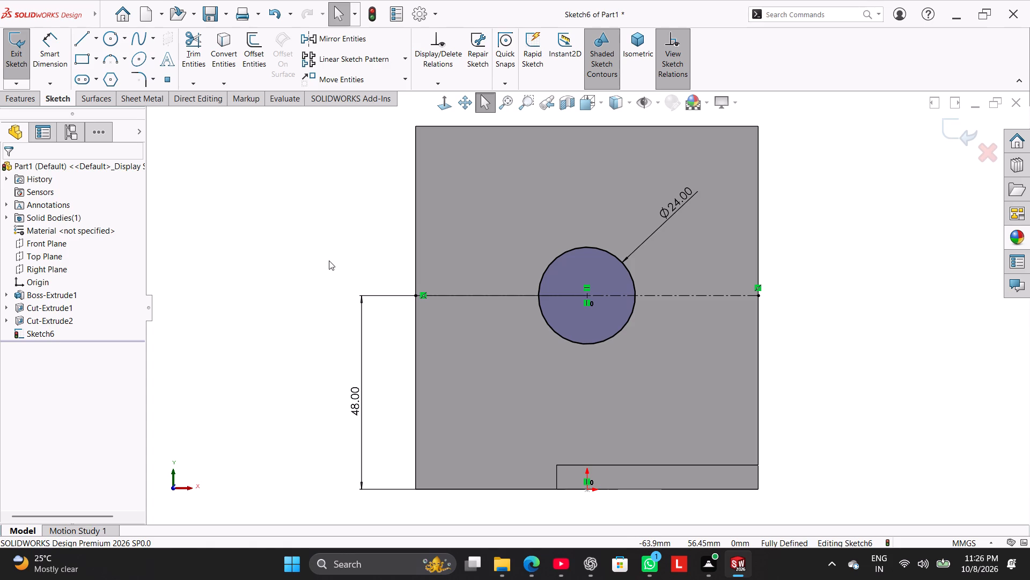
Sketch a larger circle of about 31 mm radius concentric with the 24 mm circle on the upright's face.
left_click(112, 38)
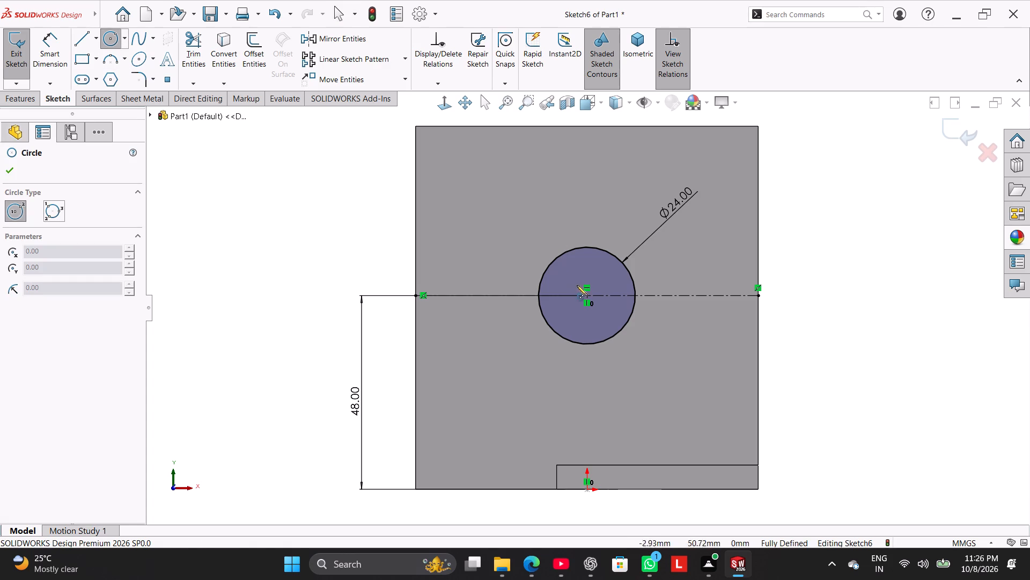
left_click(587, 297)
left_click(666, 394)
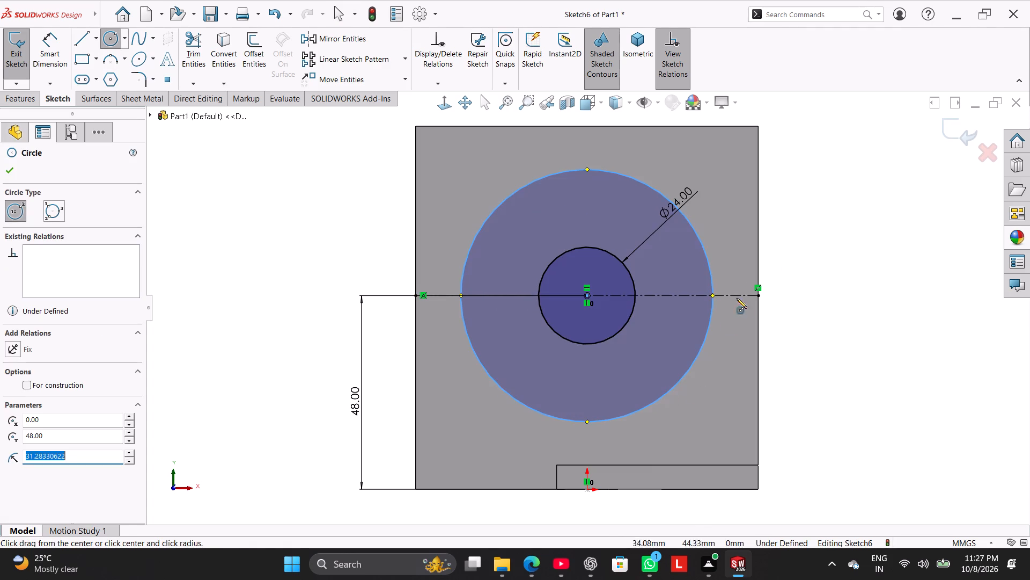
right_click(796, 222)
left_click(820, 230)
Dimension the outer circle's diameter as 60 mm.
left_click_drag(48, 52, 53, 53)
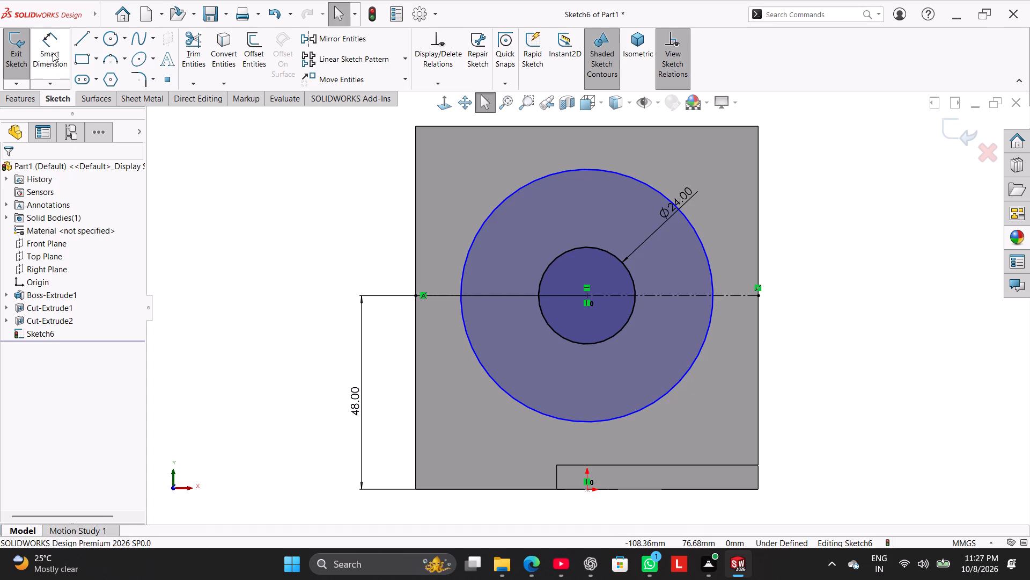
left_click_drag(53, 53, 57, 56)
left_click(700, 235)
left_click(849, 133)
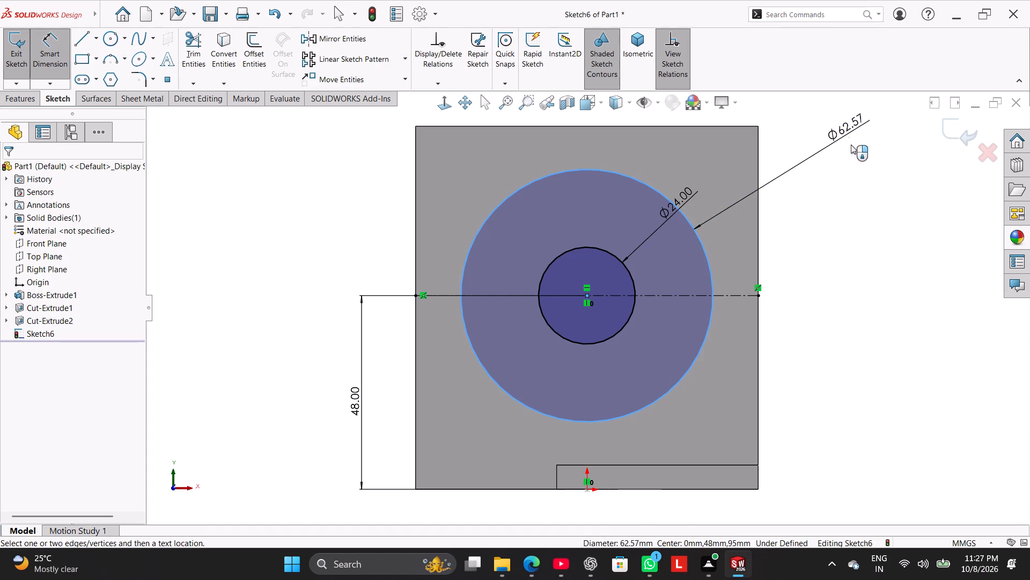
key("6")
key("0")
key("Return")
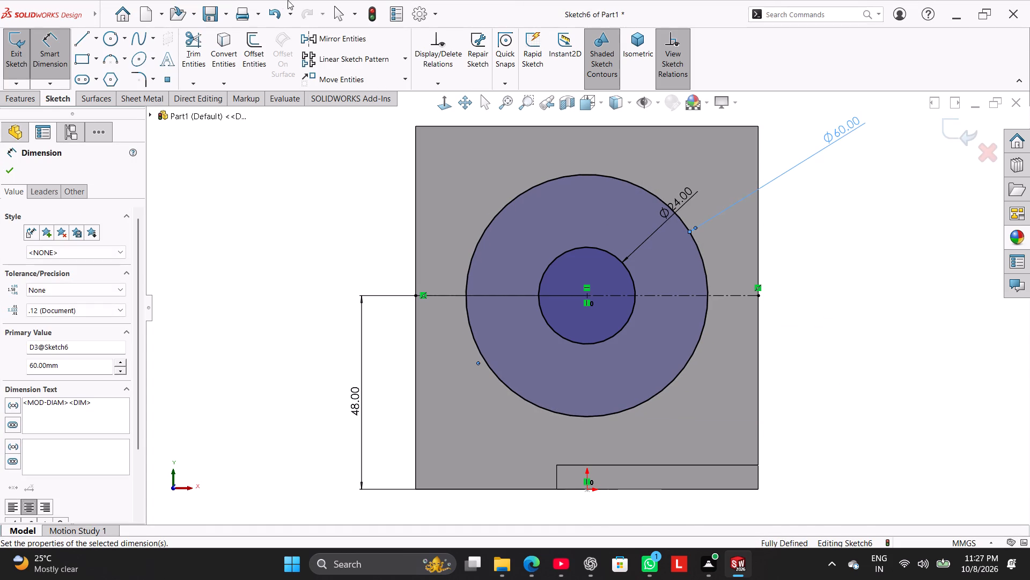
Switch the outer circle's dimension display from diameter to radius.
left_click(48, 193)
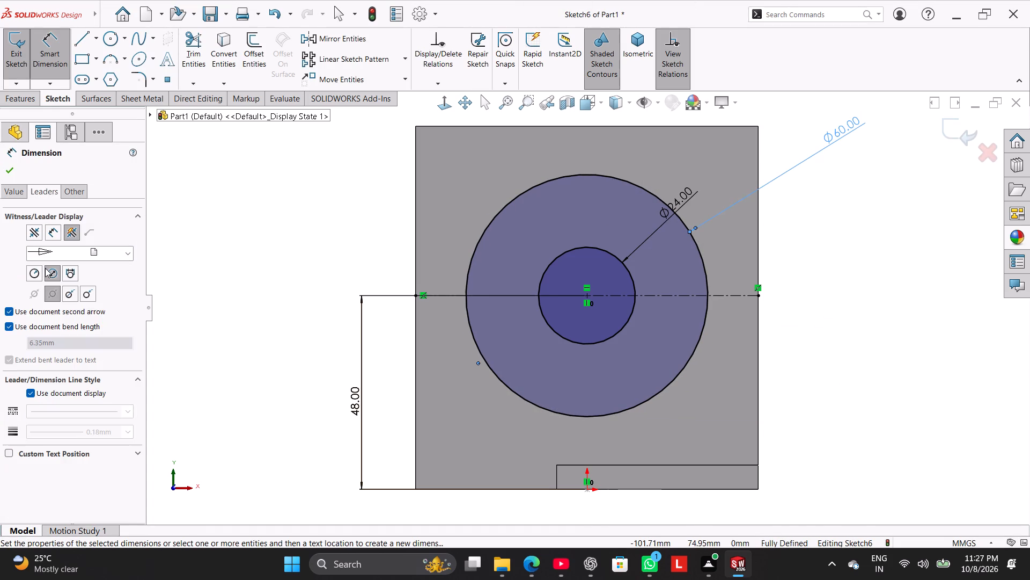
left_click(35, 271)
left_click(9, 173)
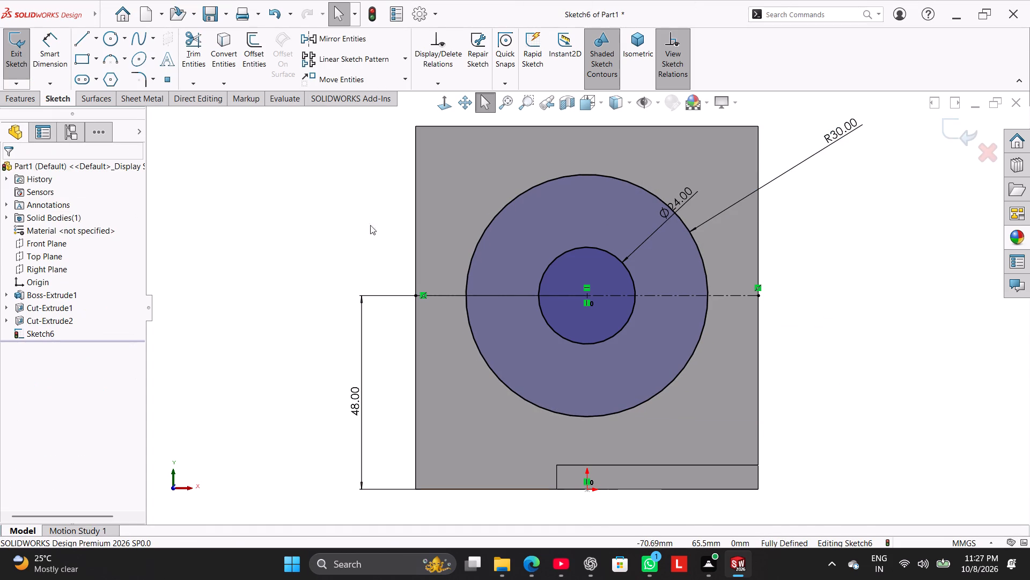
right_click(866, 234)
left_click(843, 254)
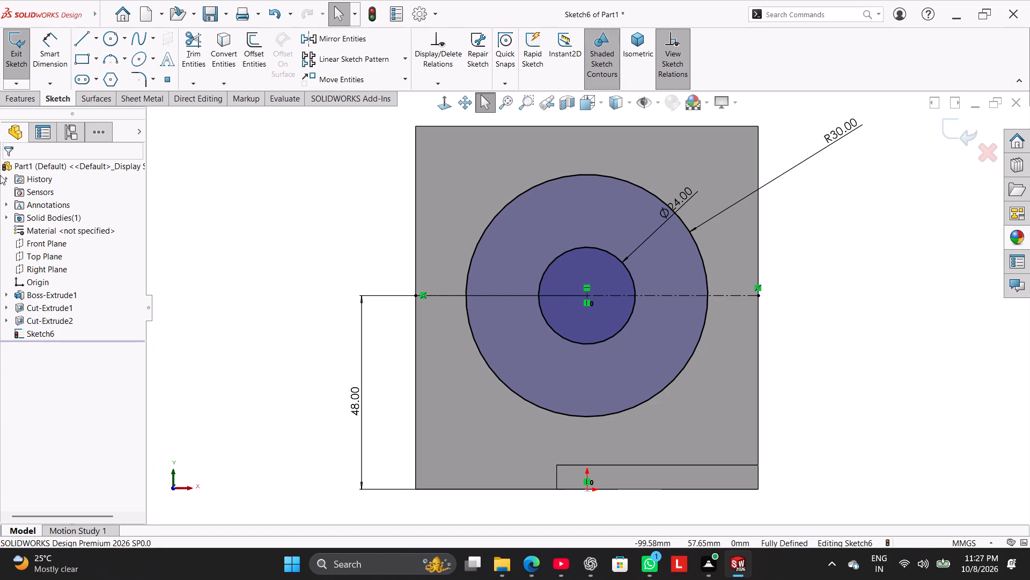
Draw a short horizontal line inward from the face's left side edge, above the circles' centre.
left_click(84, 43)
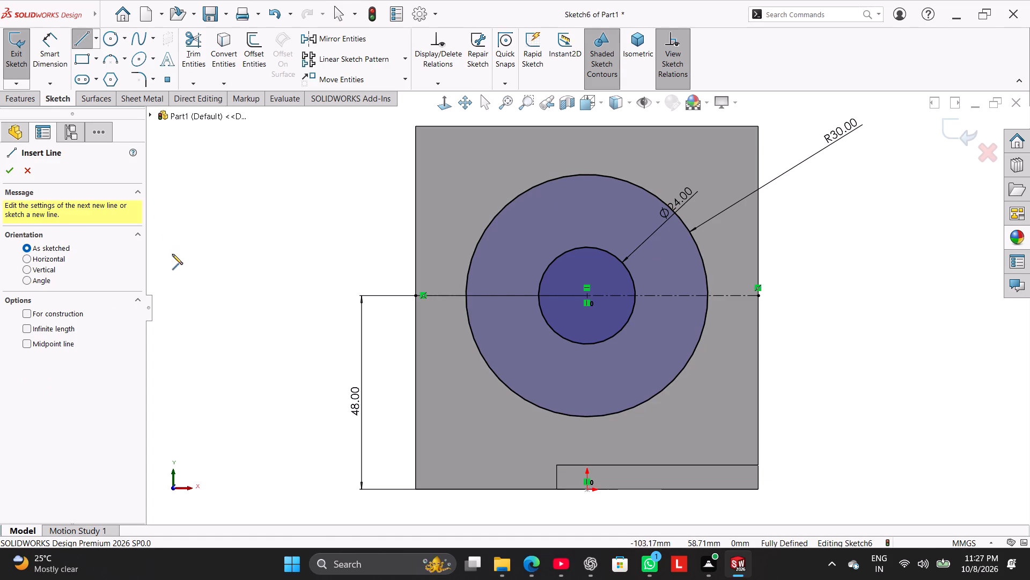
left_click(417, 210)
left_click(477, 212)
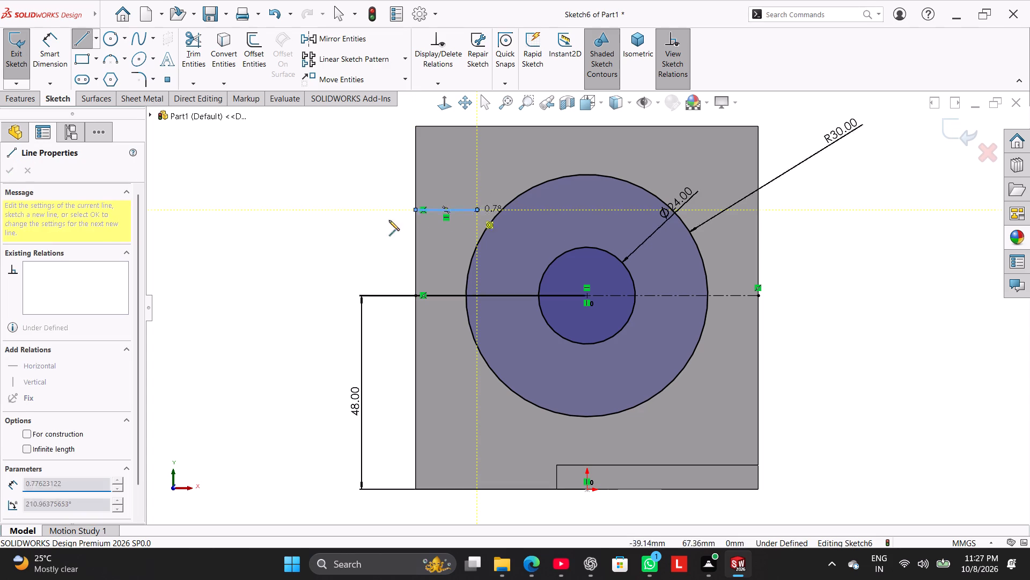
right_click(314, 204)
left_click(348, 214)
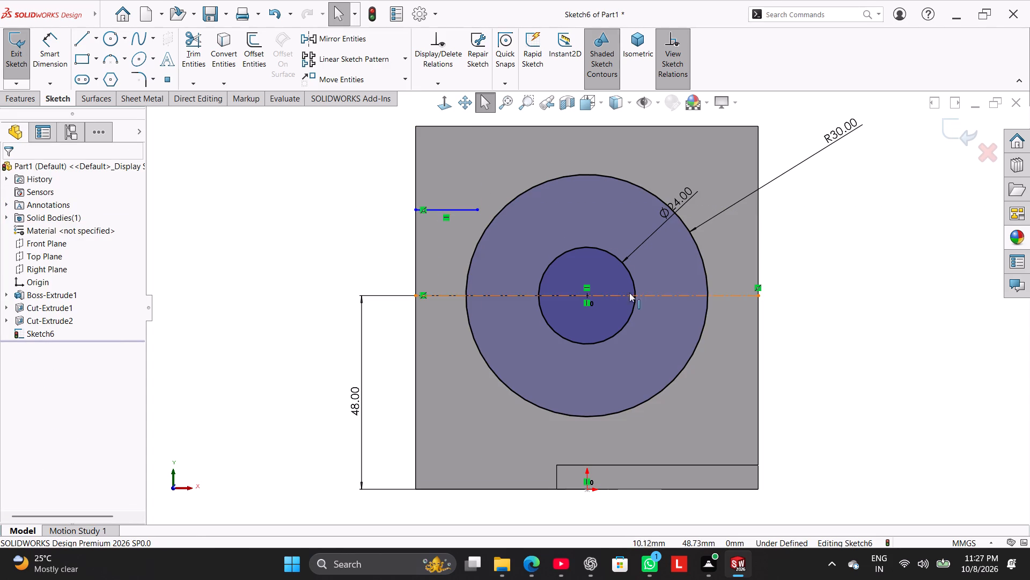
Delete the horizontal construction centerline through the circles' centre.
right_click(649, 293)
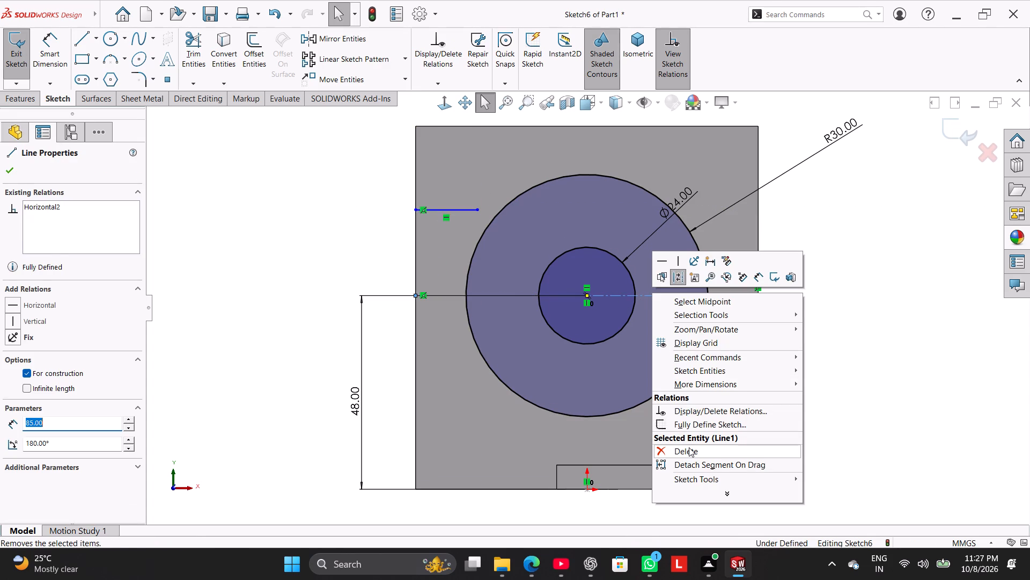
left_click(689, 447)
Draw a second short horizontal line inward from the face's left side edge, below the circles' centre.
left_click(83, 41)
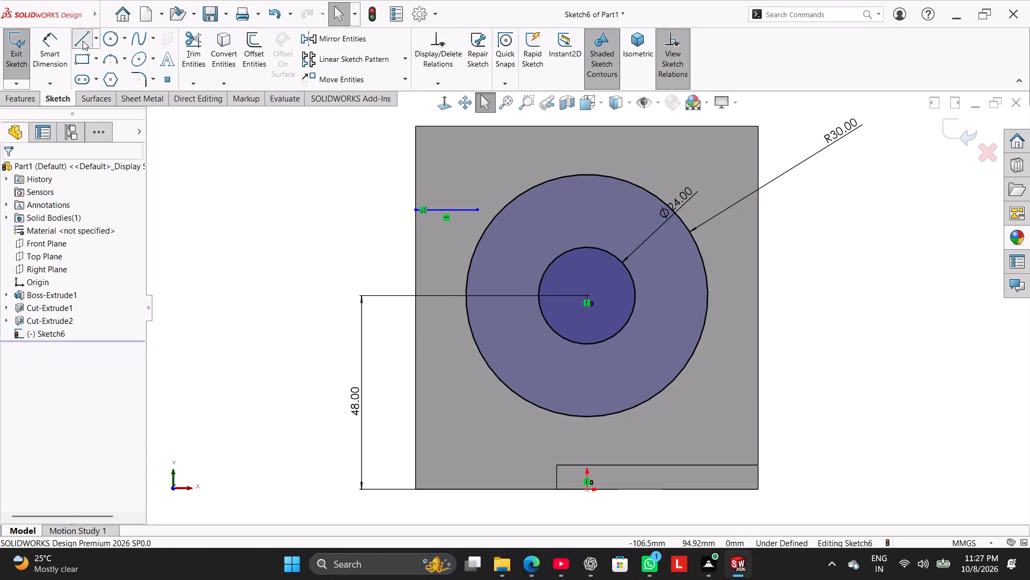
left_click(417, 410)
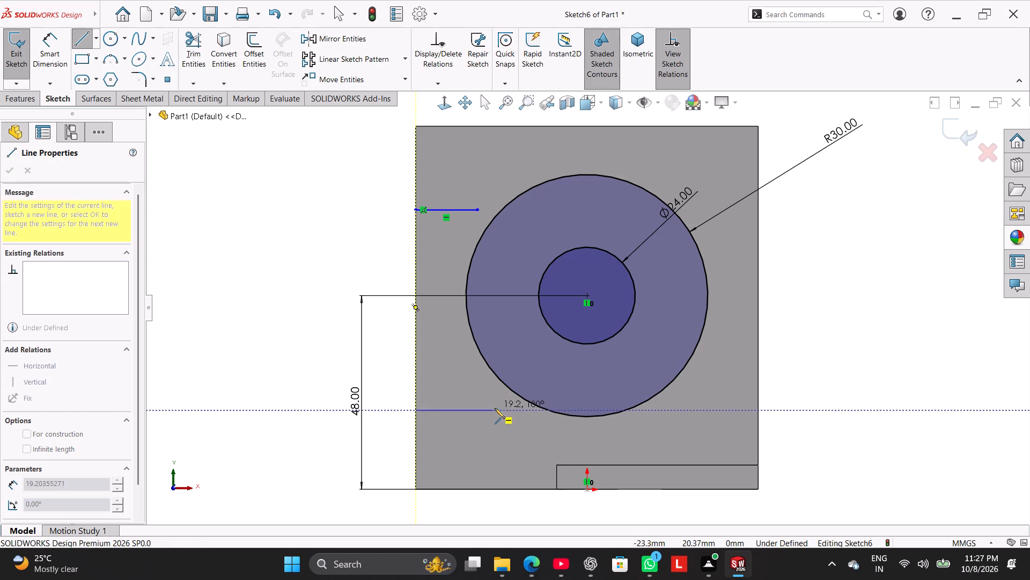
left_click(498, 411)
right_click(299, 278)
left_click_drag(325, 287, 325, 293)
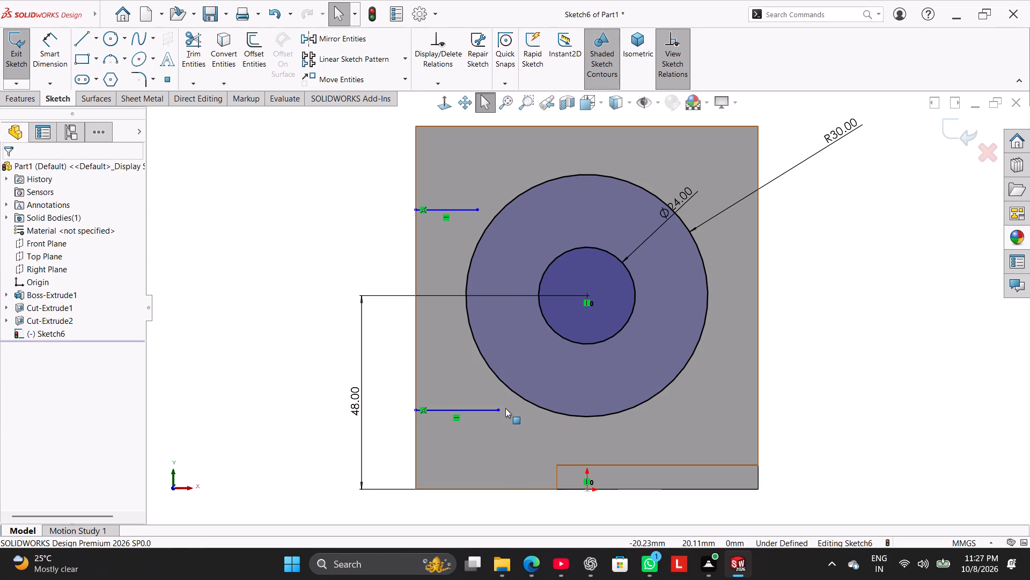
Extend the free ends of both horizontal lines so they snap onto the face's opposite side edge.
left_click_drag(498, 411, 756, 387)
left_click_drag(479, 210, 675, 183)
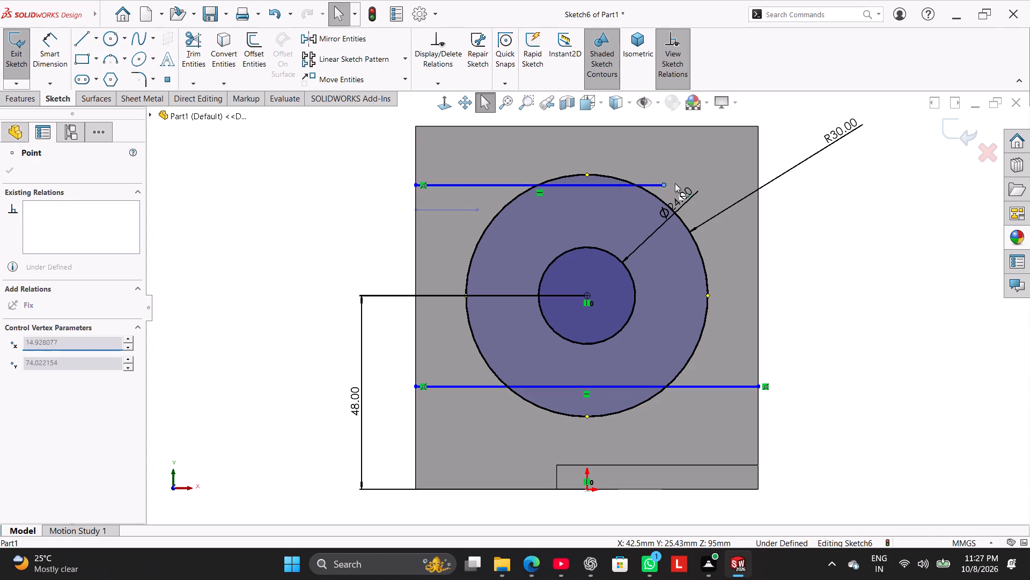
left_click_drag(675, 183, 764, 206)
left_click_drag(764, 206, 759, 206)
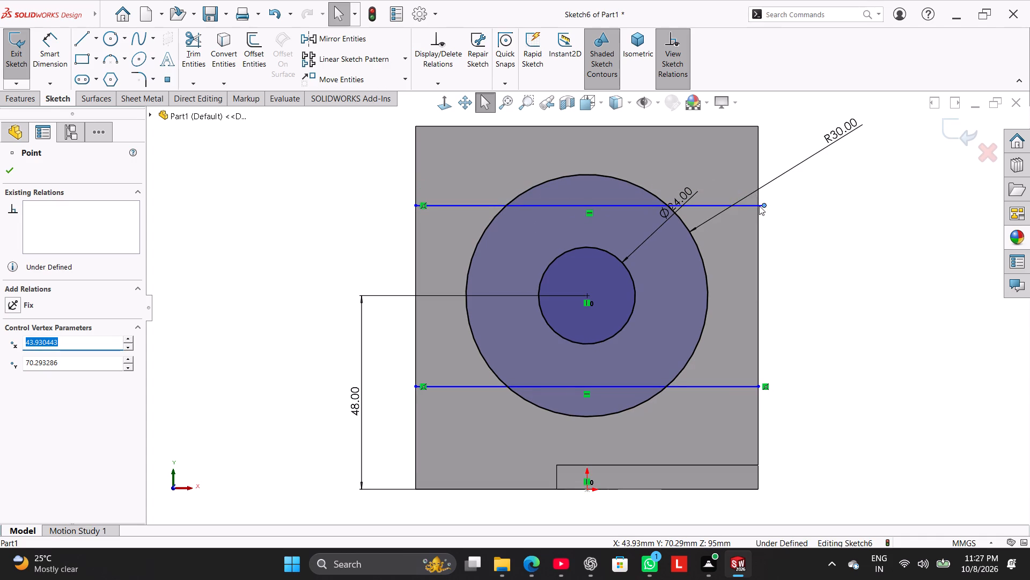
left_click_drag(759, 206, 755, 206)
left_click(792, 220)
left_click_drag(766, 207, 761, 207)
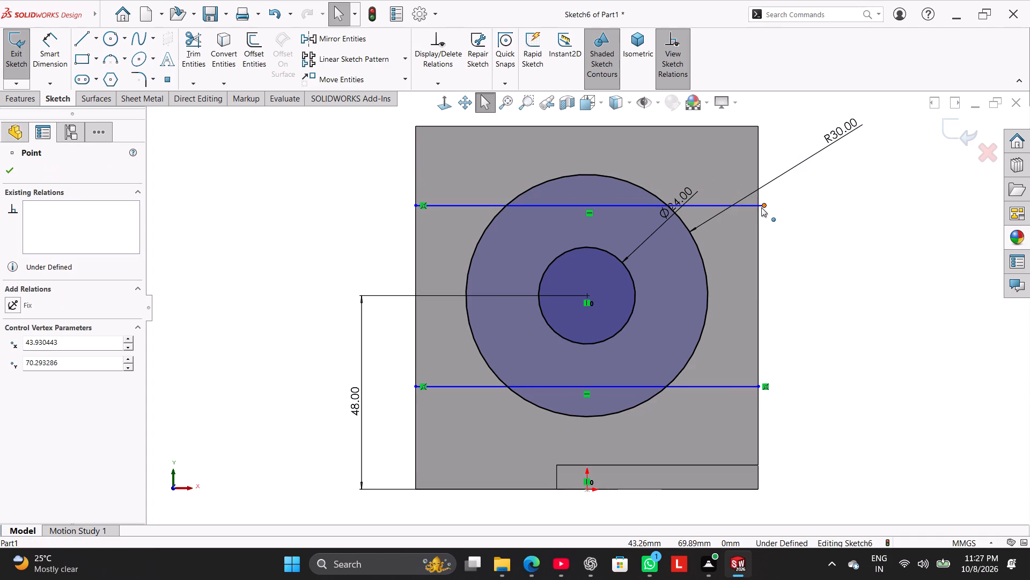
left_click_drag(761, 207, 761, 207)
left_click(339, 202)
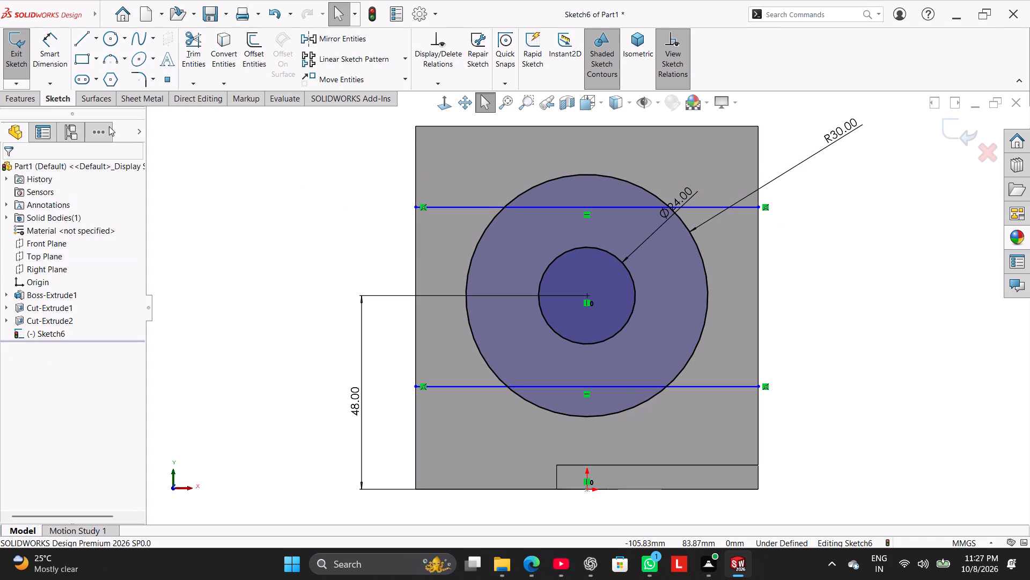
Dimension the upper horizontal line 24 mm below the face's top edge.
left_click(51, 41)
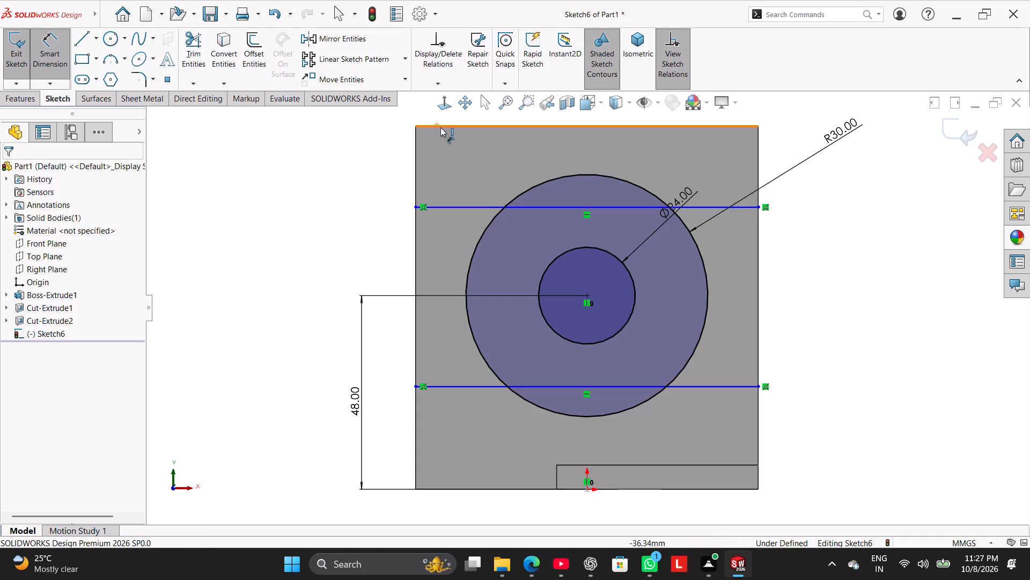
left_click(440, 127)
left_click(455, 206)
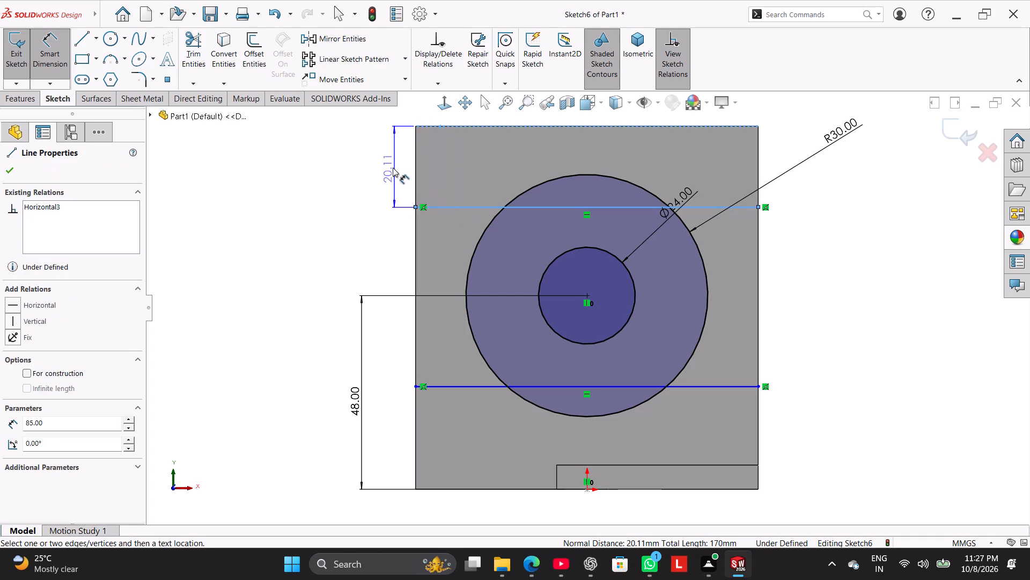
left_click(388, 166)
key("2")
key("4")
key("Return")
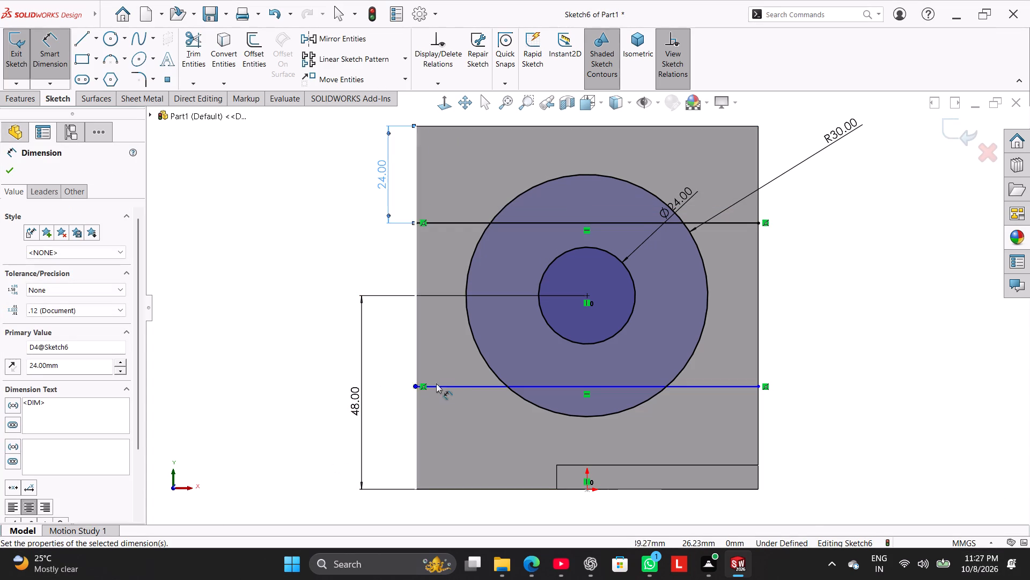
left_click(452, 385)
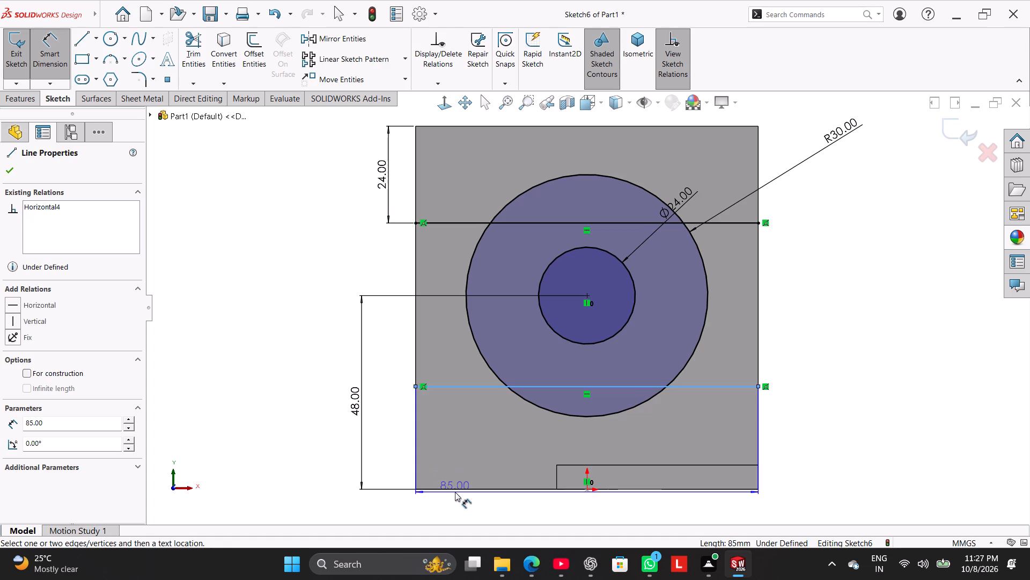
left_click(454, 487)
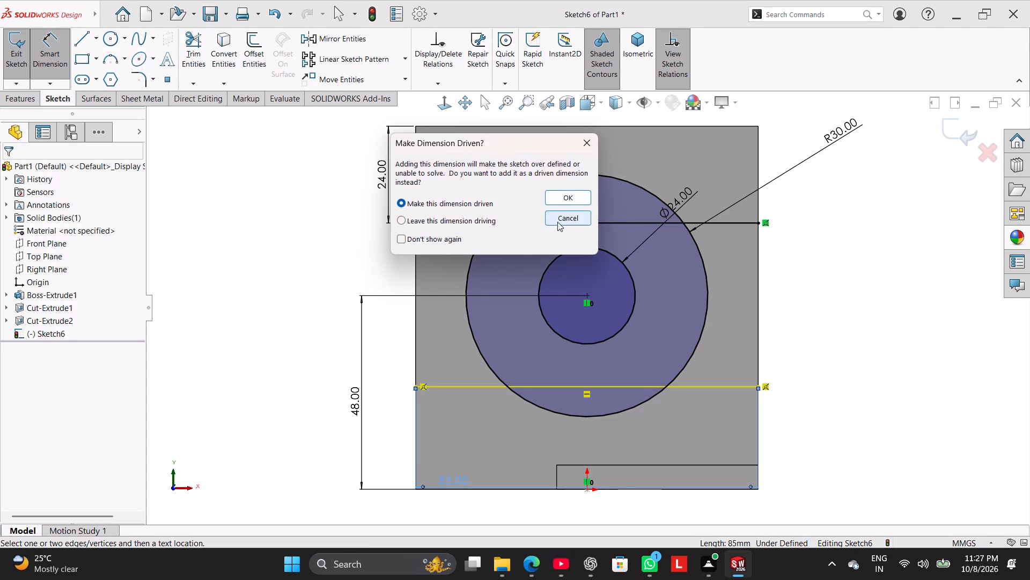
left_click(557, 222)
Dimension the lower horizontal line 30 mm above the face's bottom edge.
left_click(461, 387)
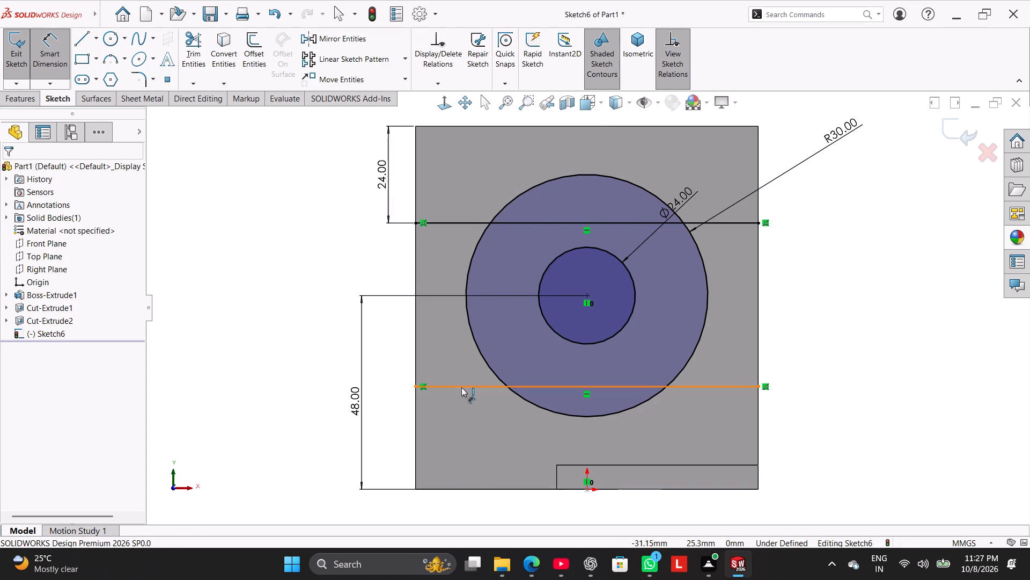
left_click(467, 491)
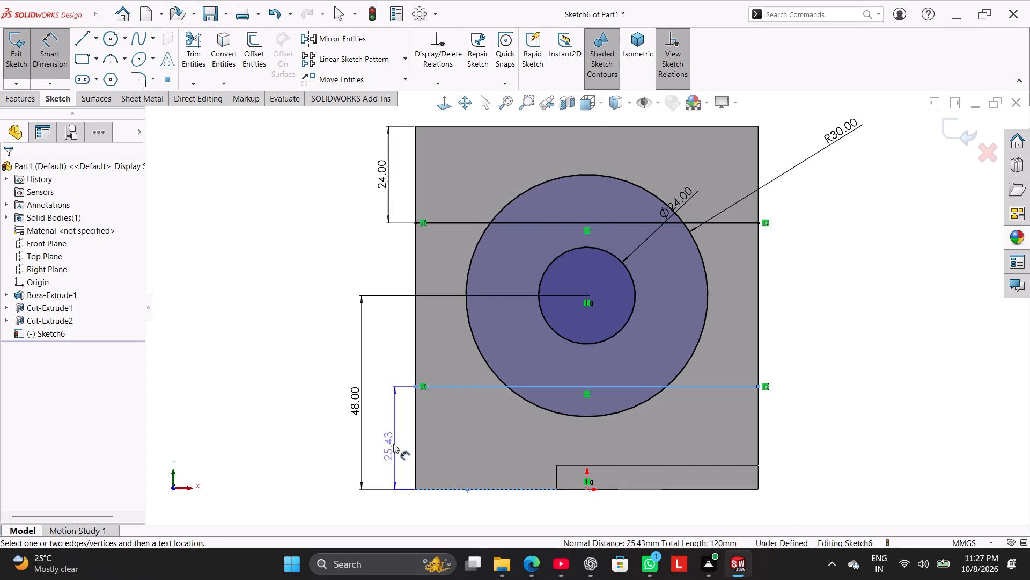
left_click(391, 441)
type("30")
key("Return")
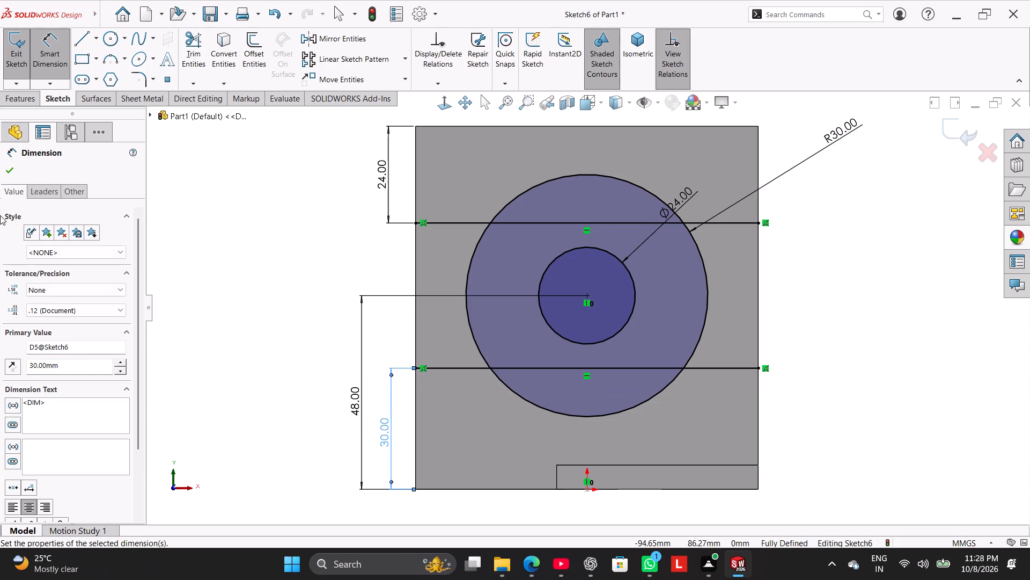
right_click(255, 247)
left_click(300, 282)
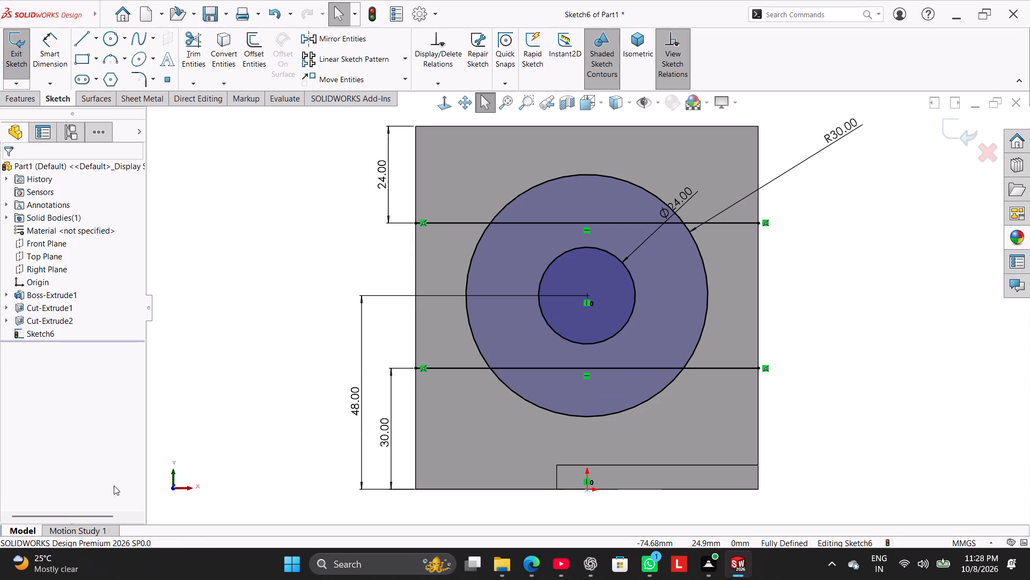
Trim away the portion of the upper horizontal line that lies inside the outer circle.
left_click(188, 54)
scroll(693, 233, "down", 2)
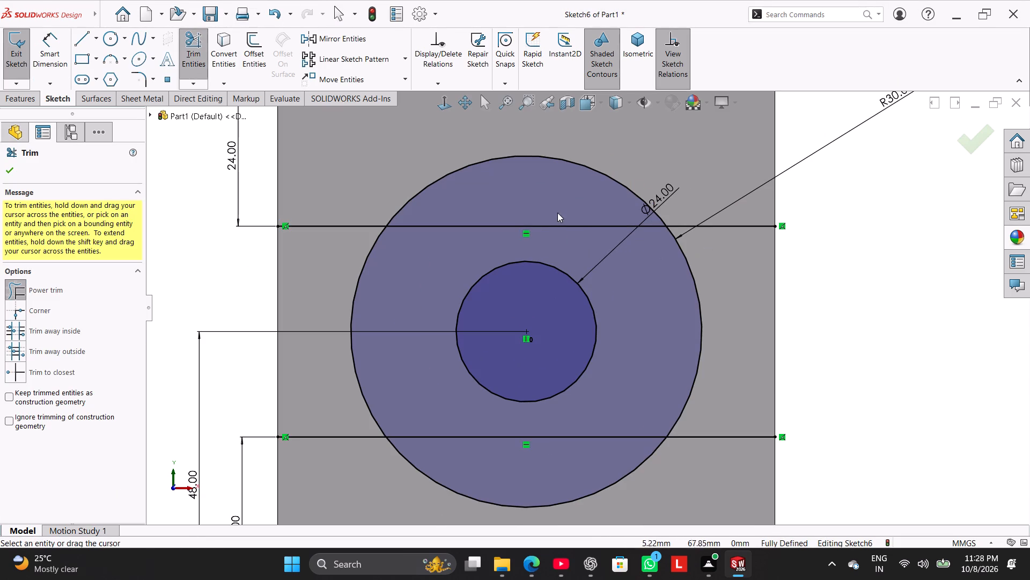
left_click_drag(570, 201, 552, 228)
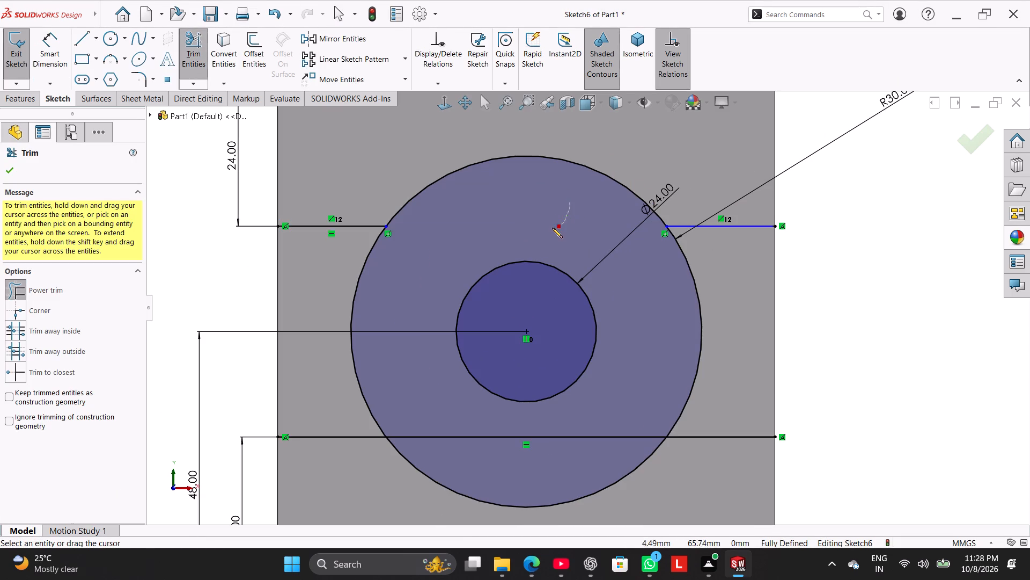
left_click_drag(552, 228, 542, 230)
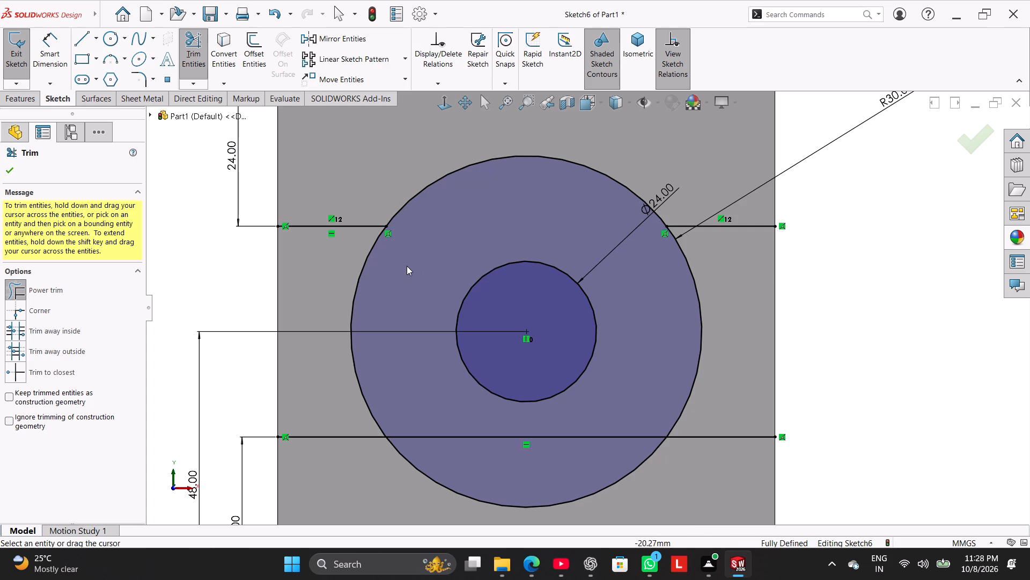
Trim away the outer circle's two side arcs between the horizontal lines, keeping its upper and lower arcs.
left_click_drag(407, 266, 307, 266)
left_click_drag(644, 368, 701, 373)
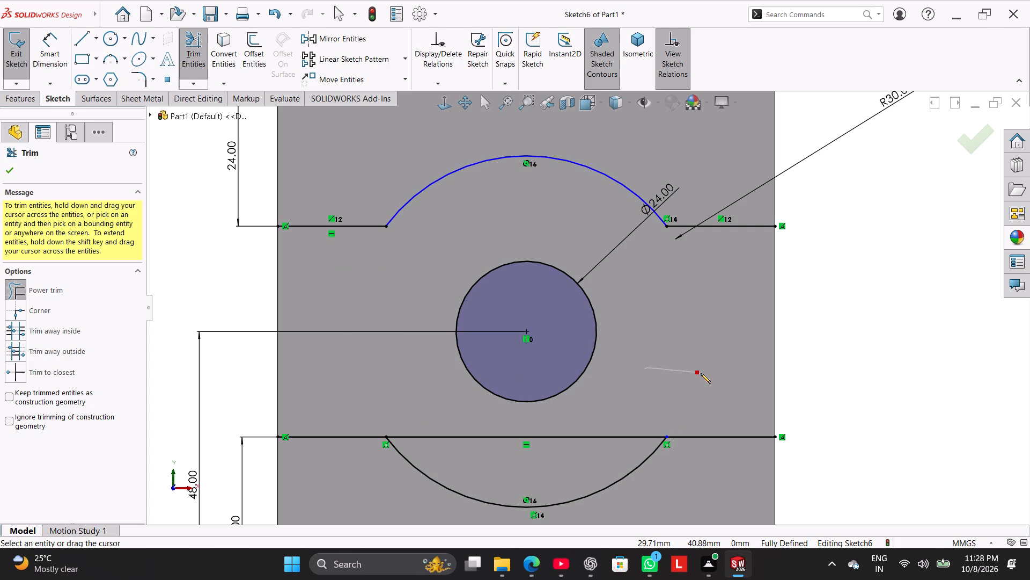
left_click_drag(701, 373, 703, 375)
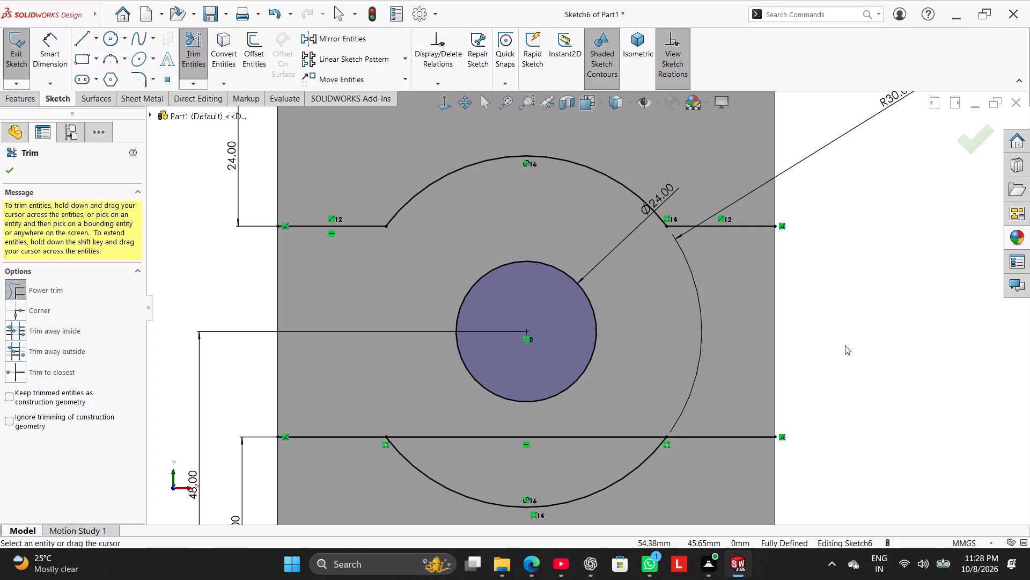
scroll(845, 345, "up", 2)
right_click(808, 309)
left_click(855, 347)
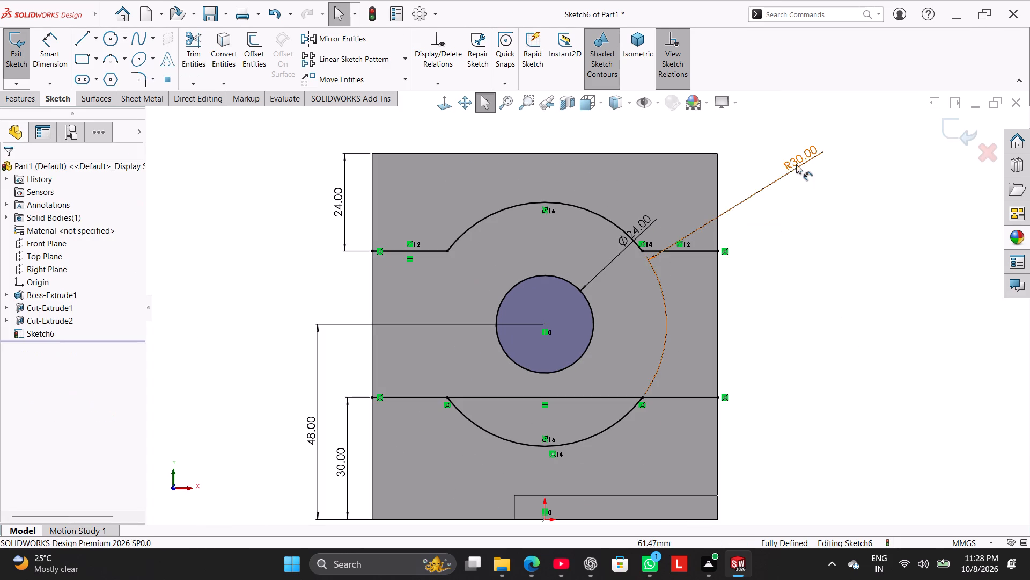
Reposition the R30 dimension text above the upper arc, near the face's top edge.
left_click_drag(798, 163, 649, 133)
left_click(868, 197)
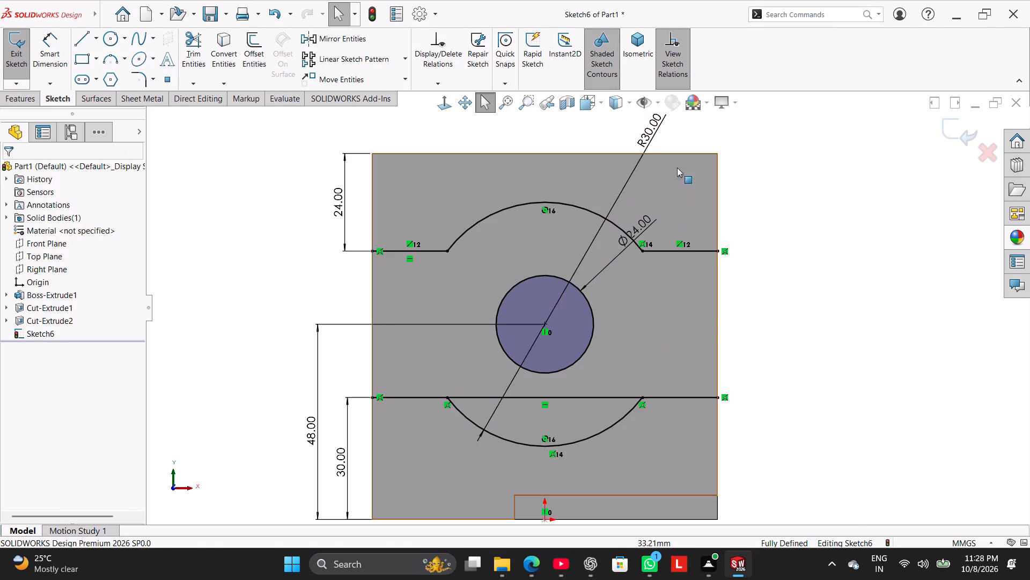
Reposition the R30 dimension text just outside the lower arc, at its lower left.
left_click_drag(649, 130, 472, 472)
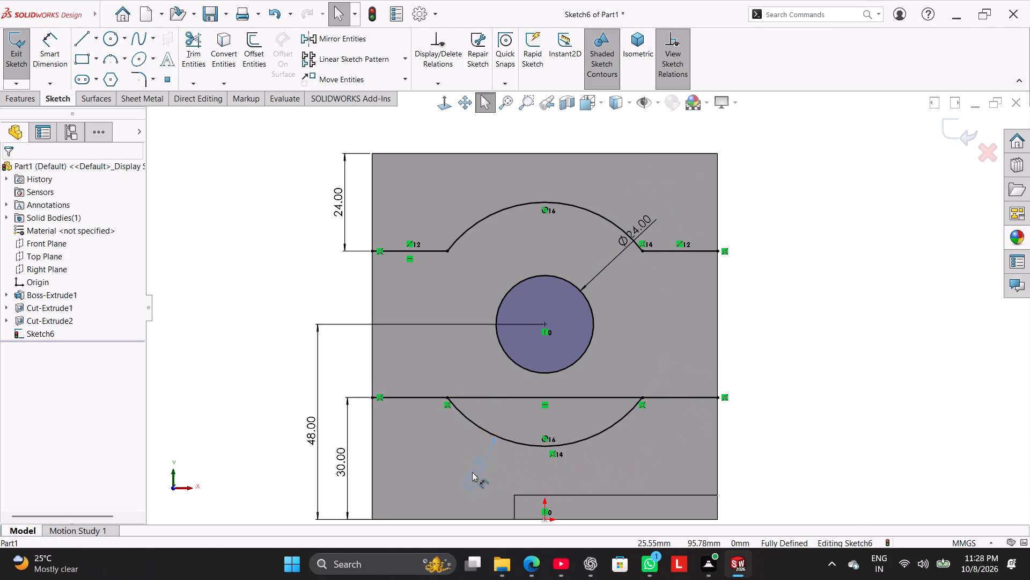
left_click_drag(472, 472, 466, 469)
left_click(261, 361)
scroll(390, 455, "up", 2)
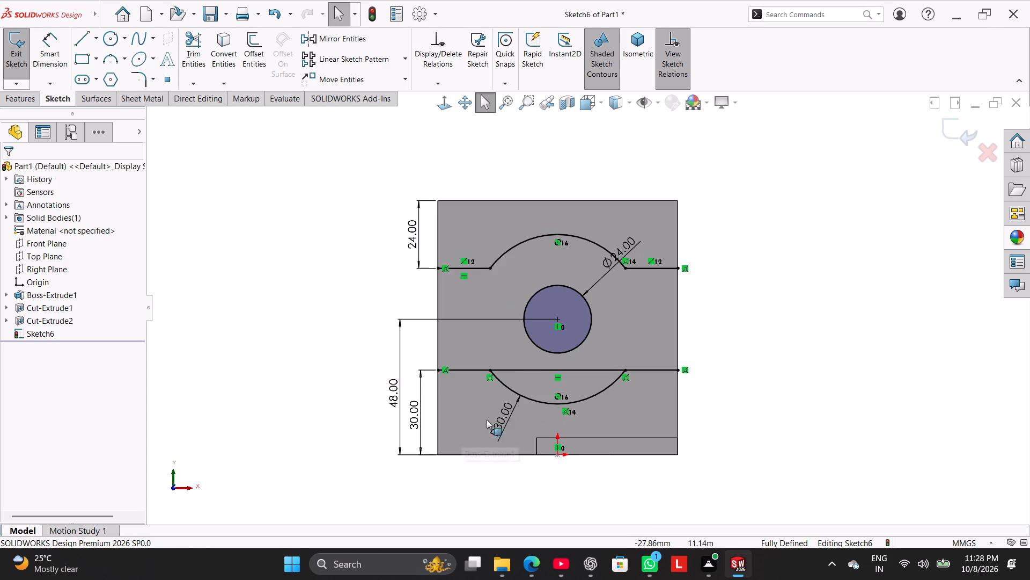
left_click_drag(494, 418, 532, 352)
left_click(348, 343)
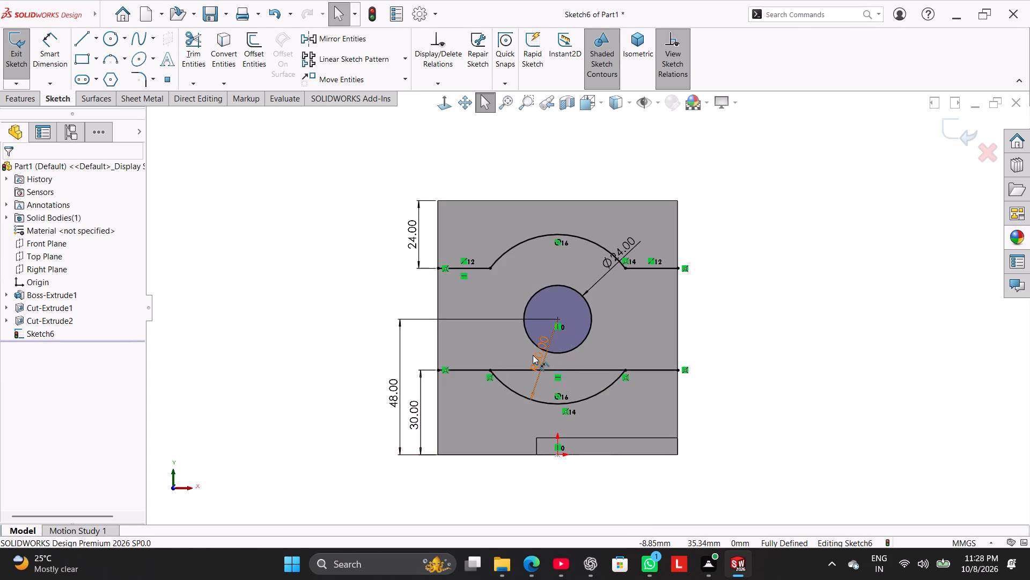
left_click_drag(533, 355, 491, 418)
left_click(357, 350)
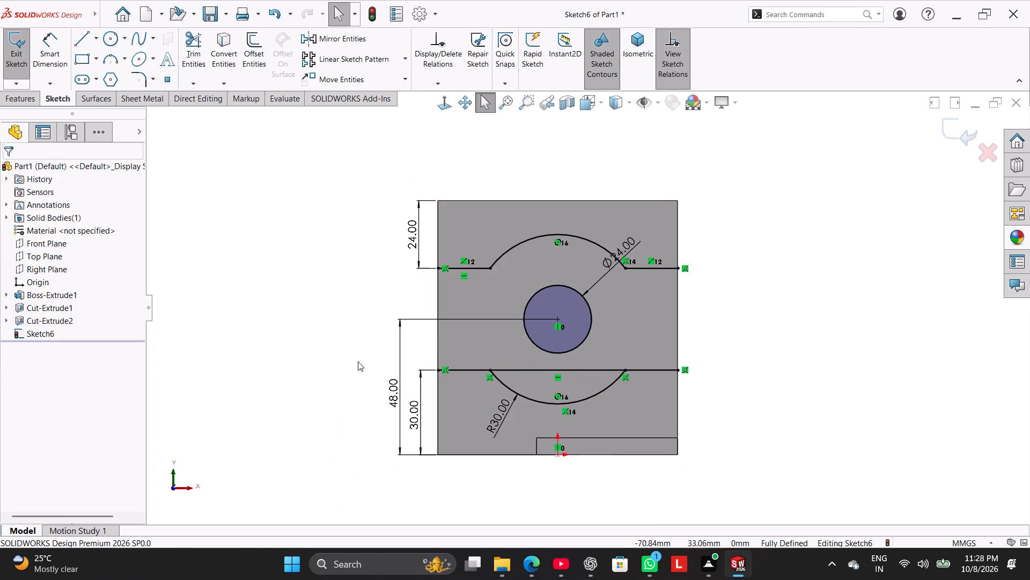
Reposition the 24 mm diameter dimension text above the upper arc.
left_click_drag(630, 240, 626, 213)
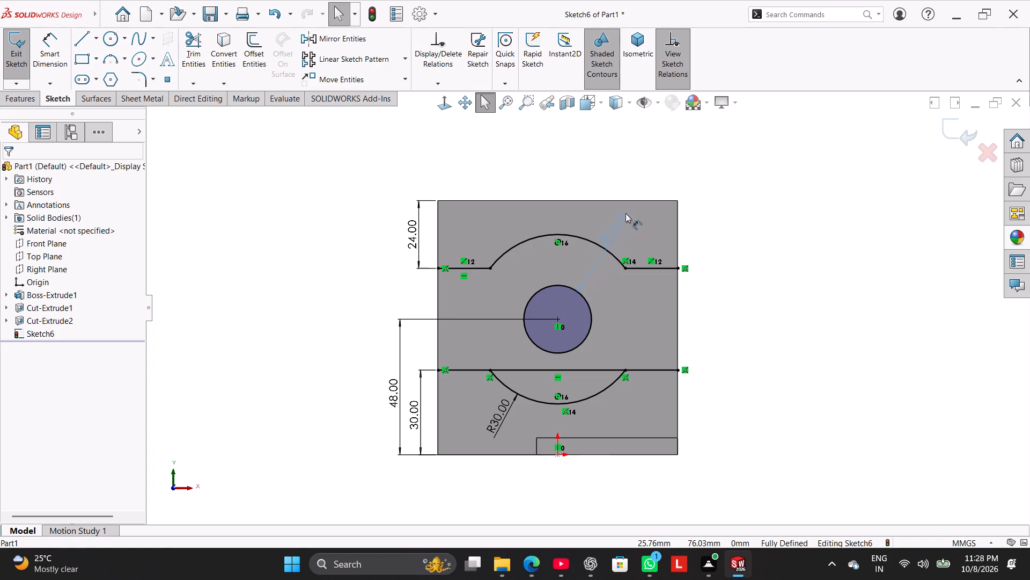
left_click_drag(626, 213, 626, 213)
left_click(788, 236)
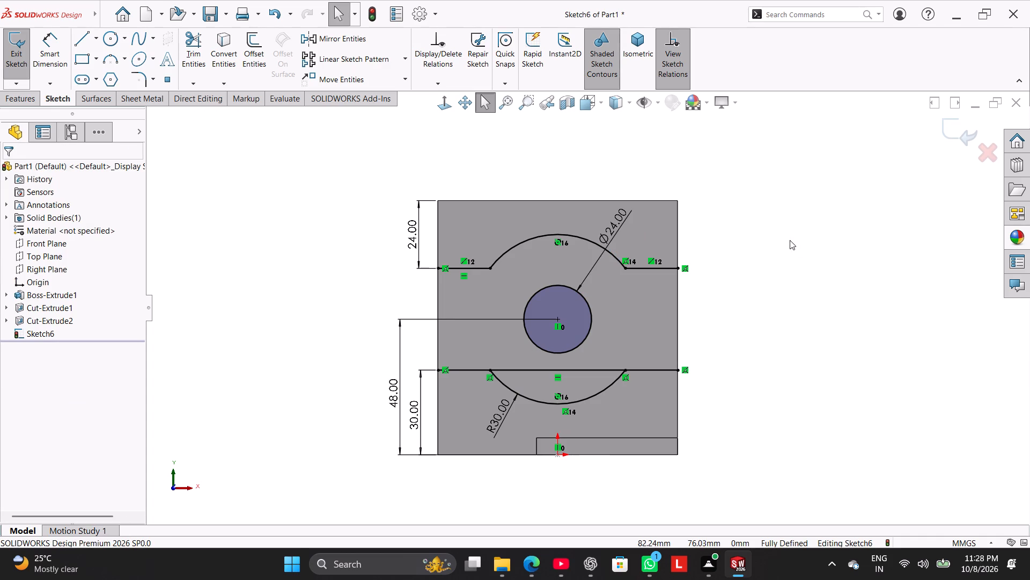
Trim away the portion of the lower horizontal line that lies between the ends of the lower arc.
left_click(195, 52)
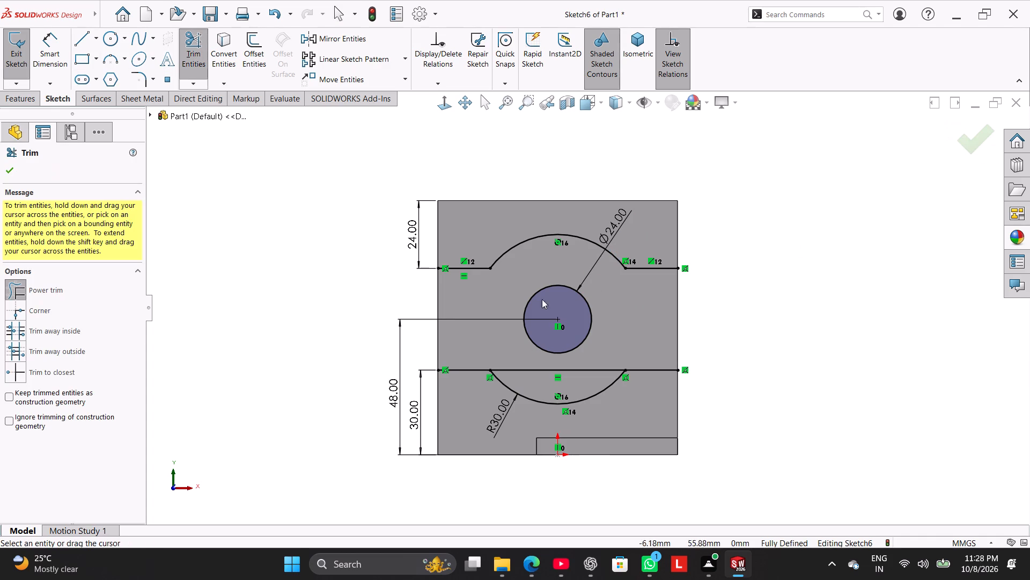
left_click_drag(616, 342, 584, 374)
right_click(334, 252)
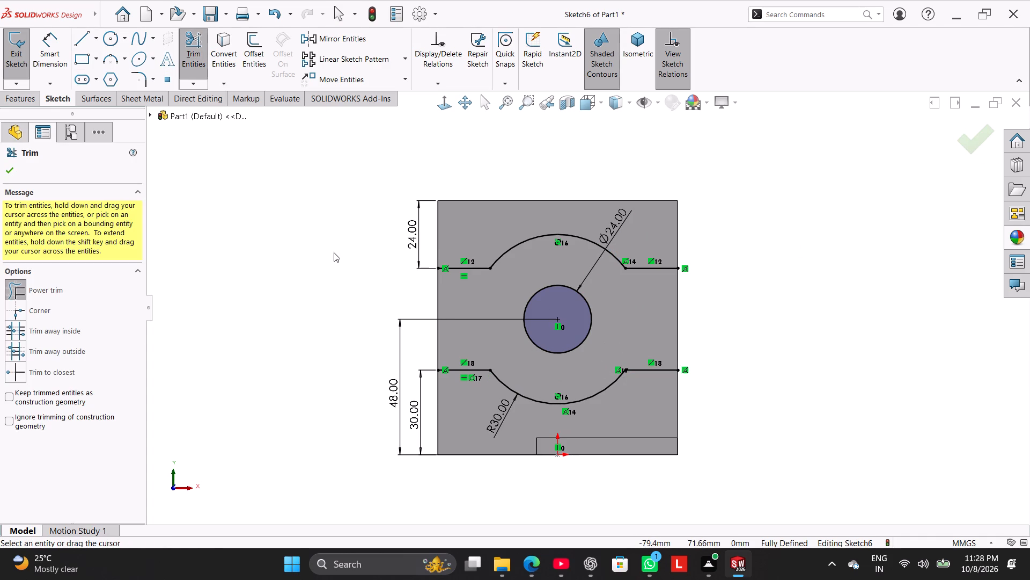
left_click(372, 289)
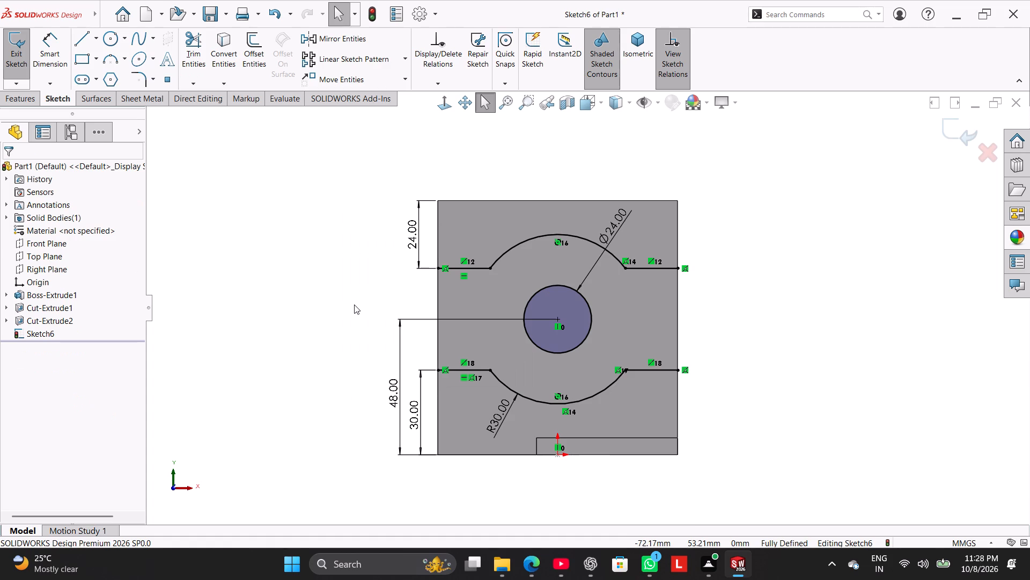
Exit the sketch and cut the region between the upper and lower profiles, outside the 24 mm circle, to a blind depth of 12 mm.
middle_click_drag(365, 301, 349, 338)
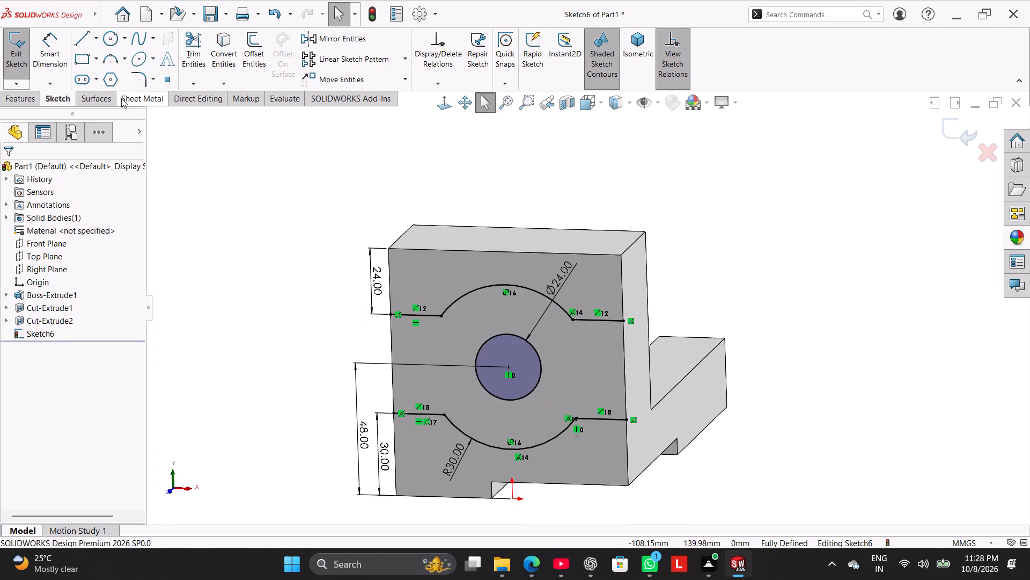
right_click_drag(193, 193, 553, 55)
right_click_drag(224, 228, 355, 130)
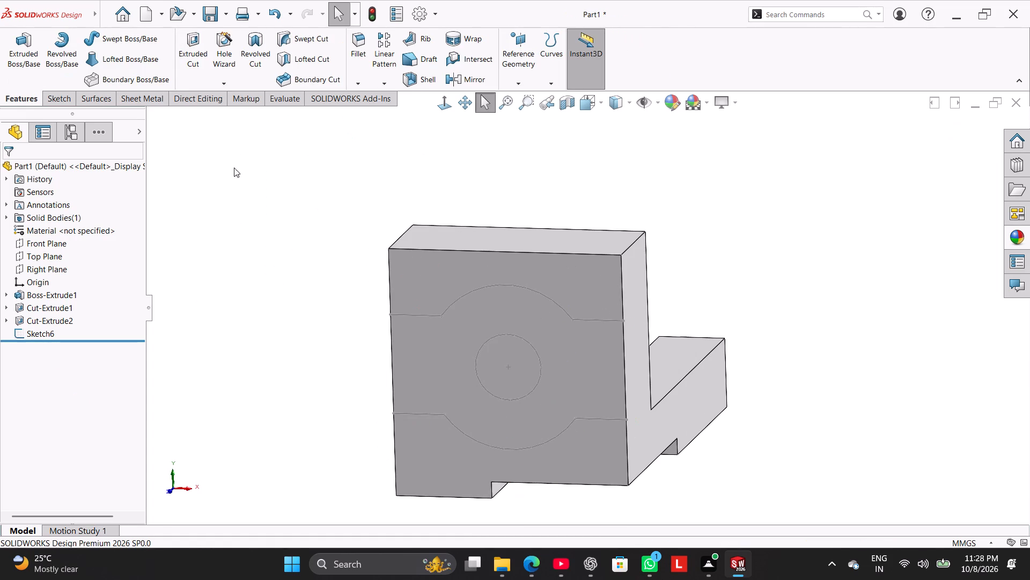
left_click(180, 47)
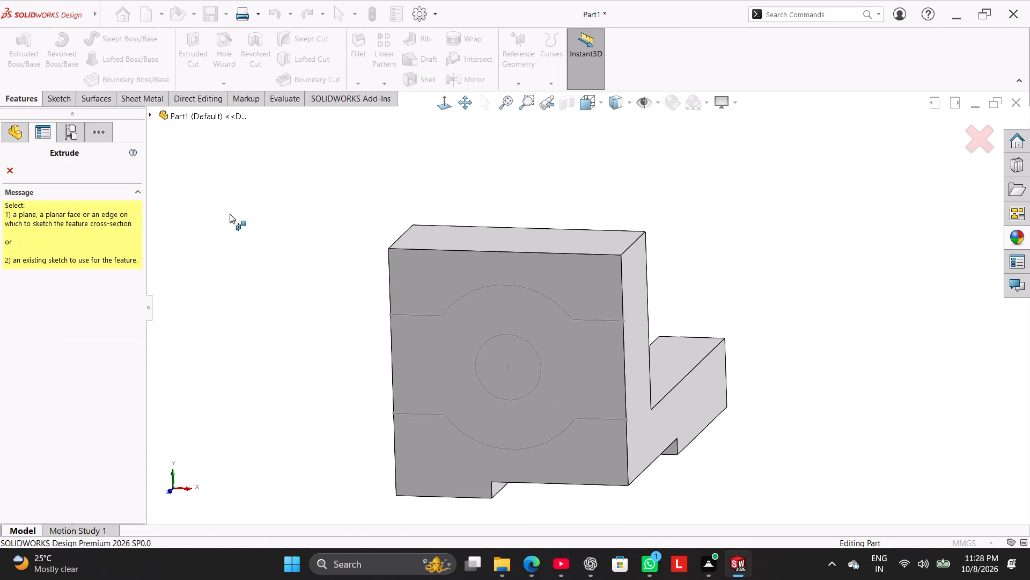
left_click(157, 116)
left_click(194, 279)
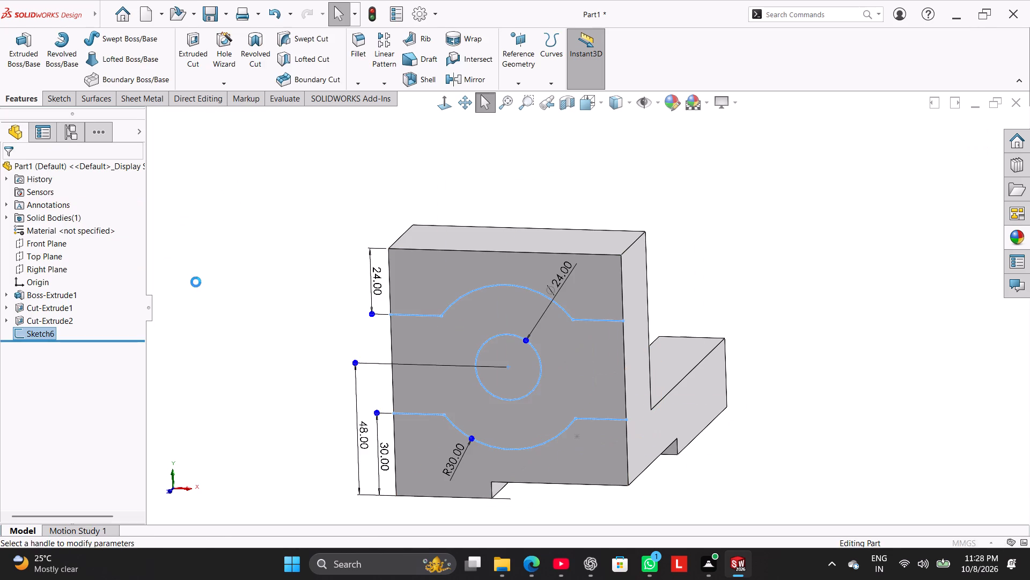
middle_click_drag(300, 302, 241, 371)
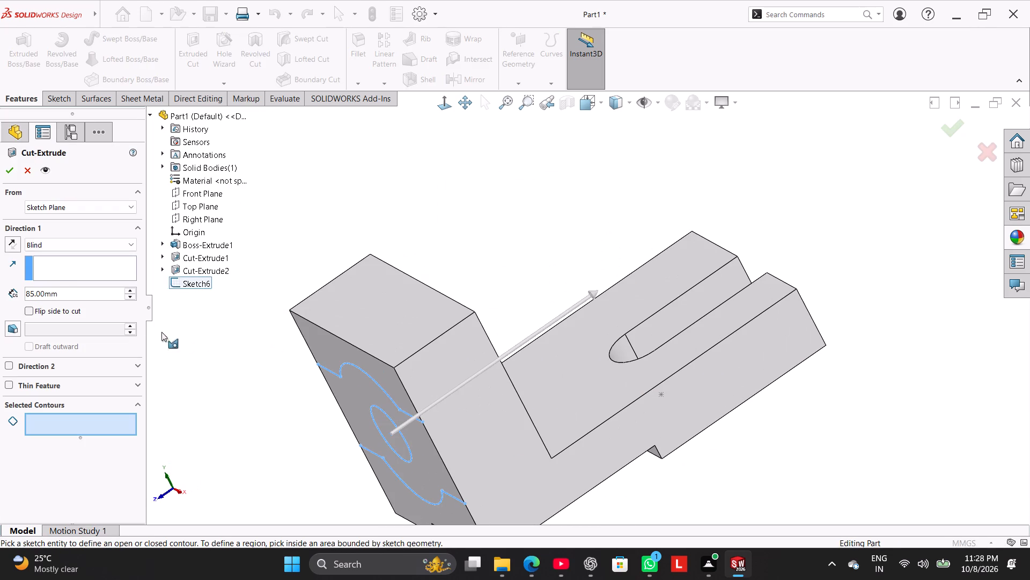
double_click(105, 293)
type("12")
key("Return")
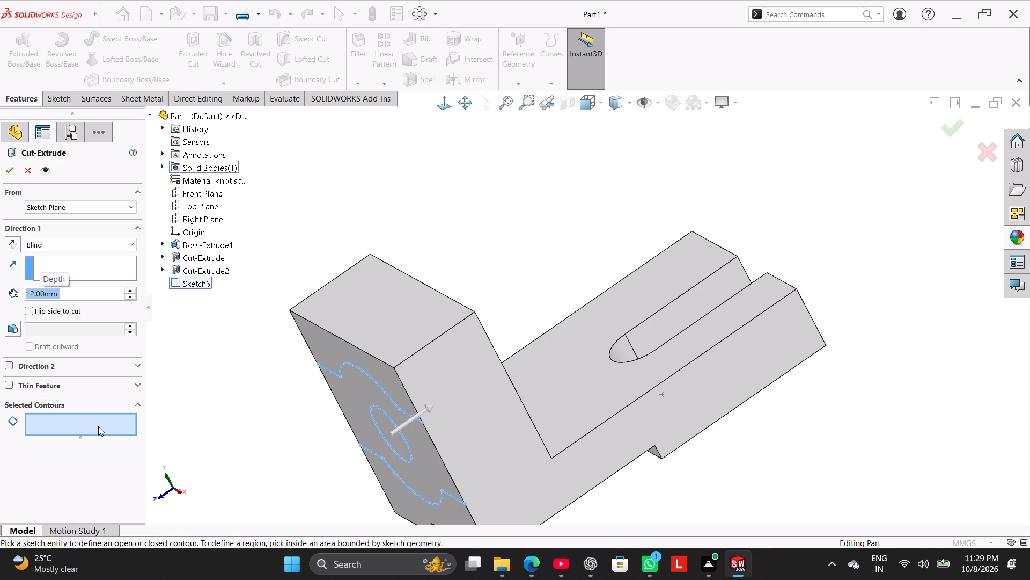
left_click(98, 425)
left_click(356, 386)
middle_click_drag(249, 415, 283, 432)
left_click(9, 173)
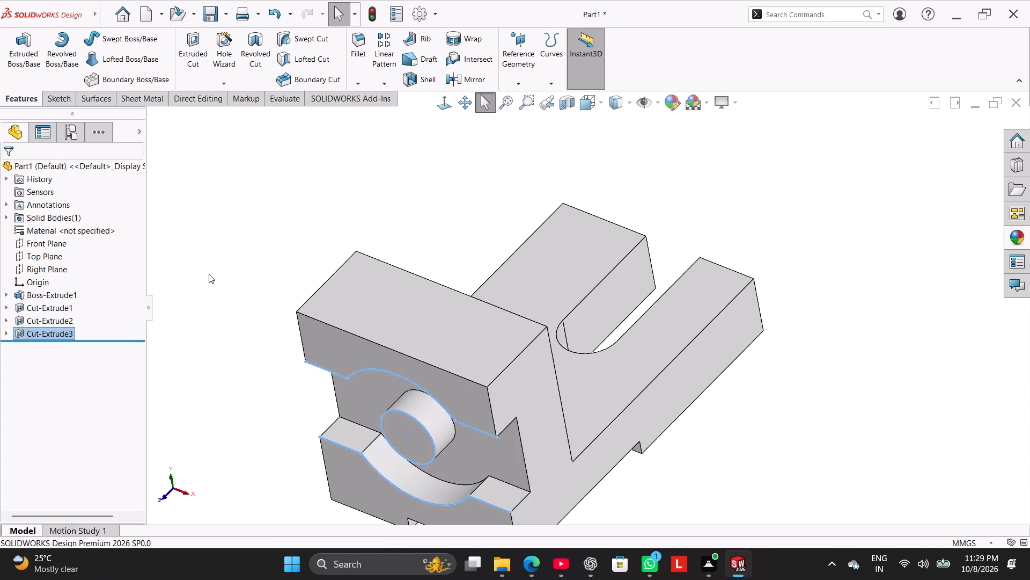
right_click_drag(215, 286, 404, 179)
left_click(220, 362)
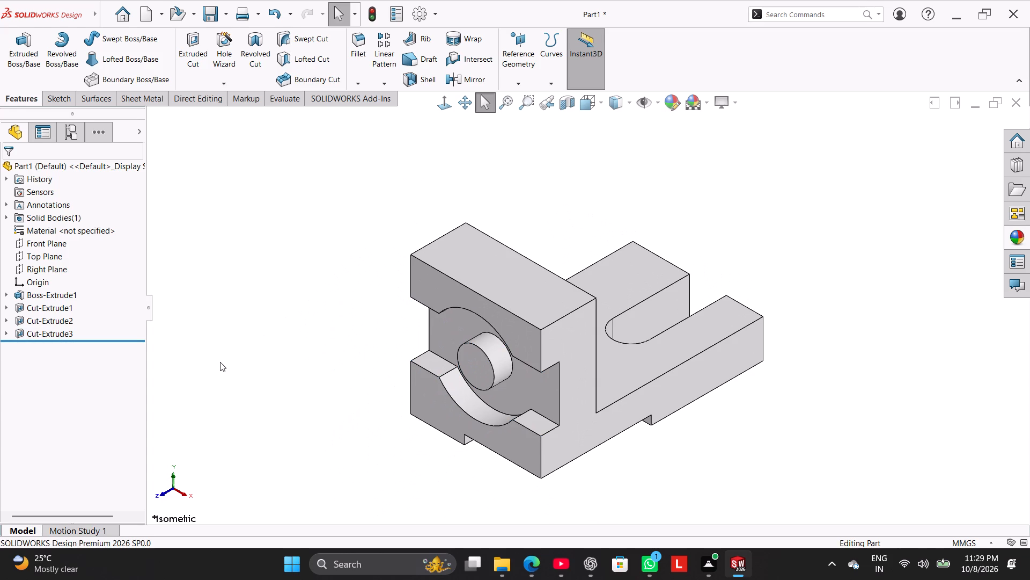
Reuse the same sketch to cut its 24 mm circle region through the upright with the Up To Next end condition.
middle_click_drag(252, 362, 255, 324)
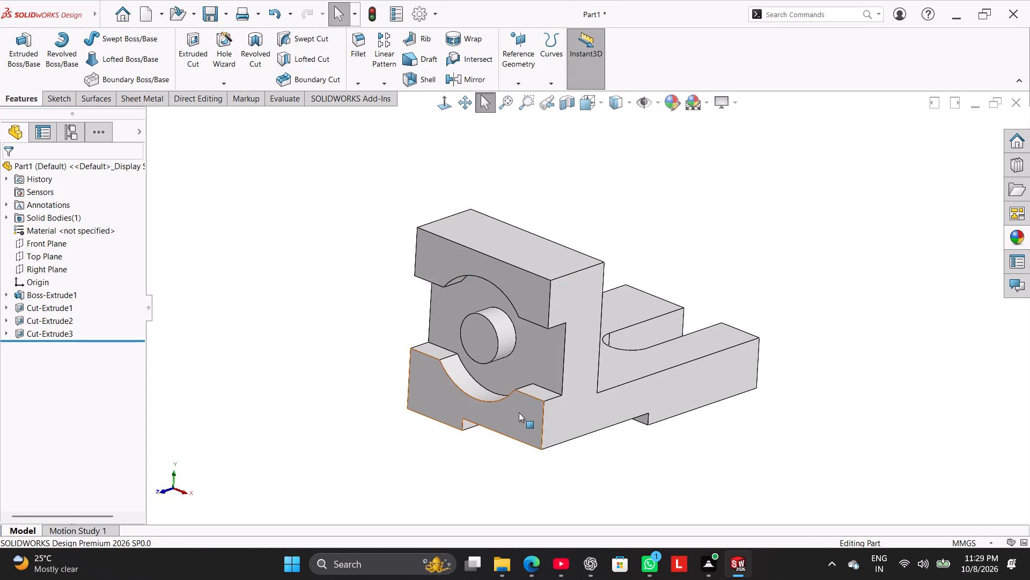
left_click(201, 52)
left_click(160, 282)
left_click(167, 284)
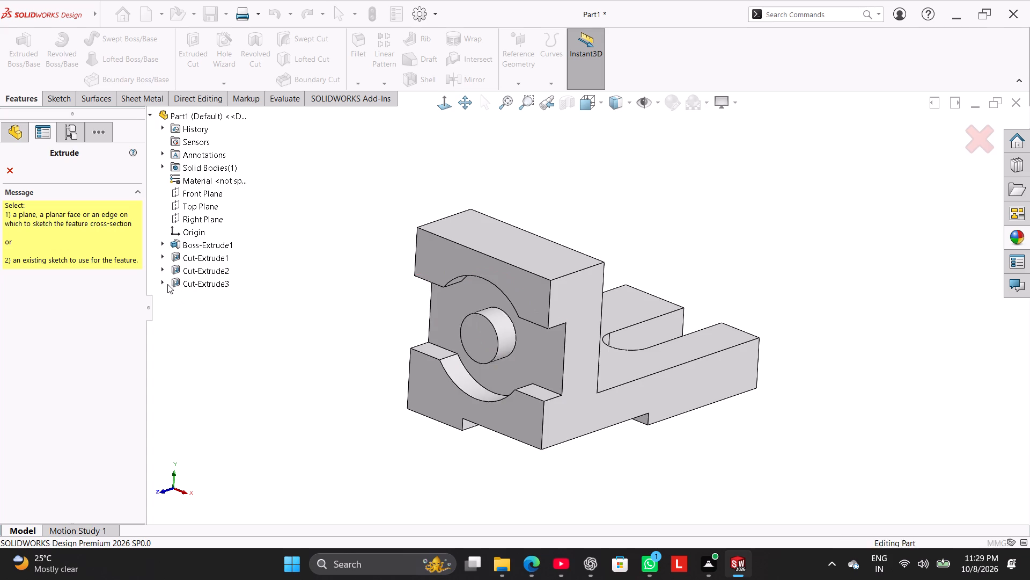
left_click(197, 302)
left_click(195, 299)
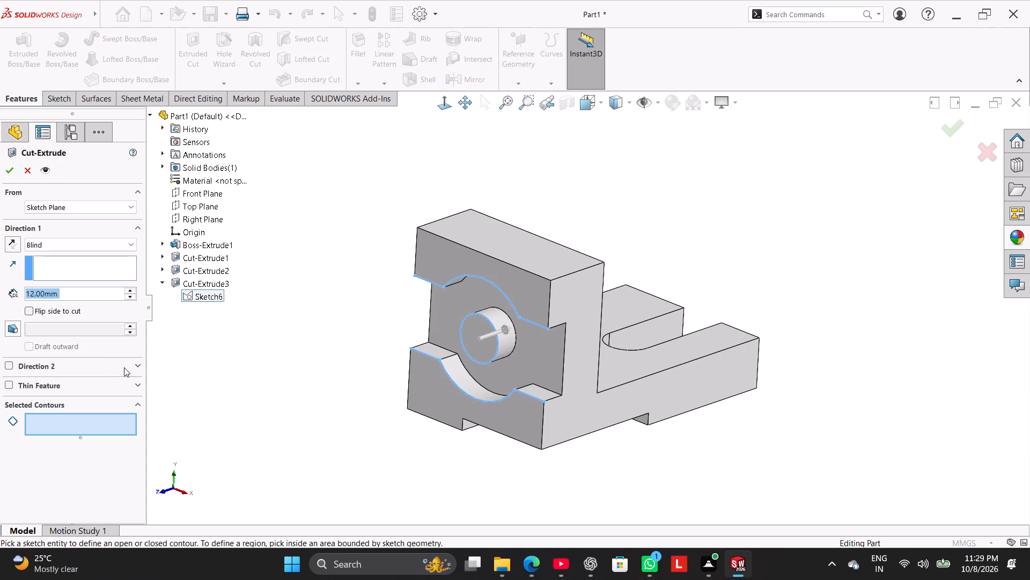
left_click(78, 427)
left_click(474, 337)
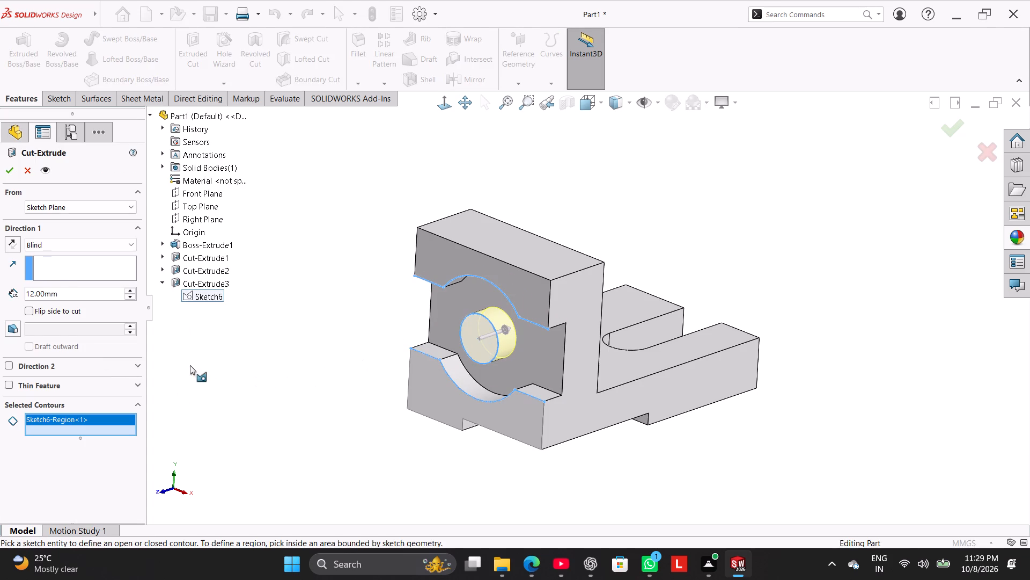
left_click(46, 241)
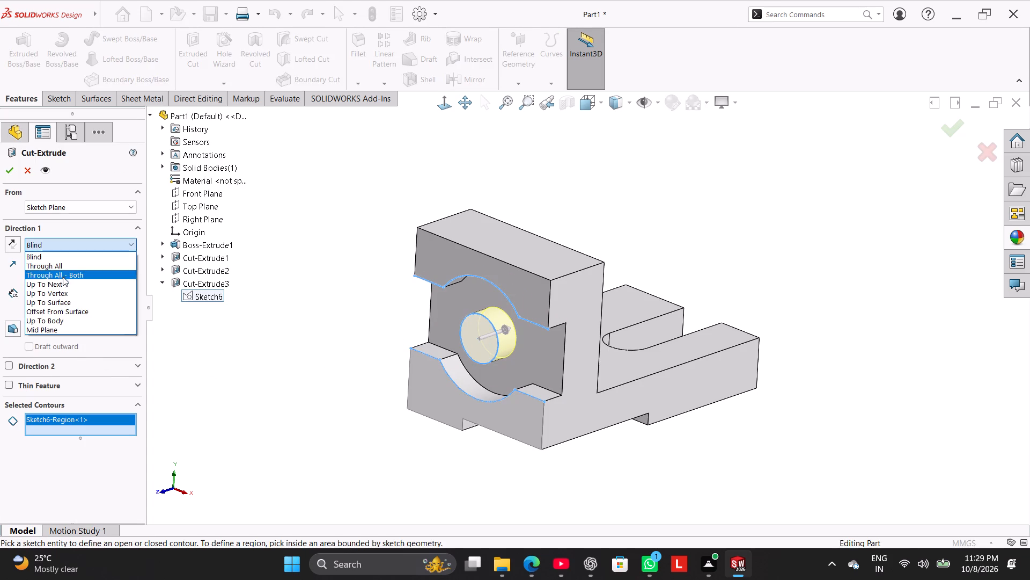
left_click(66, 285)
left_click(11, 175)
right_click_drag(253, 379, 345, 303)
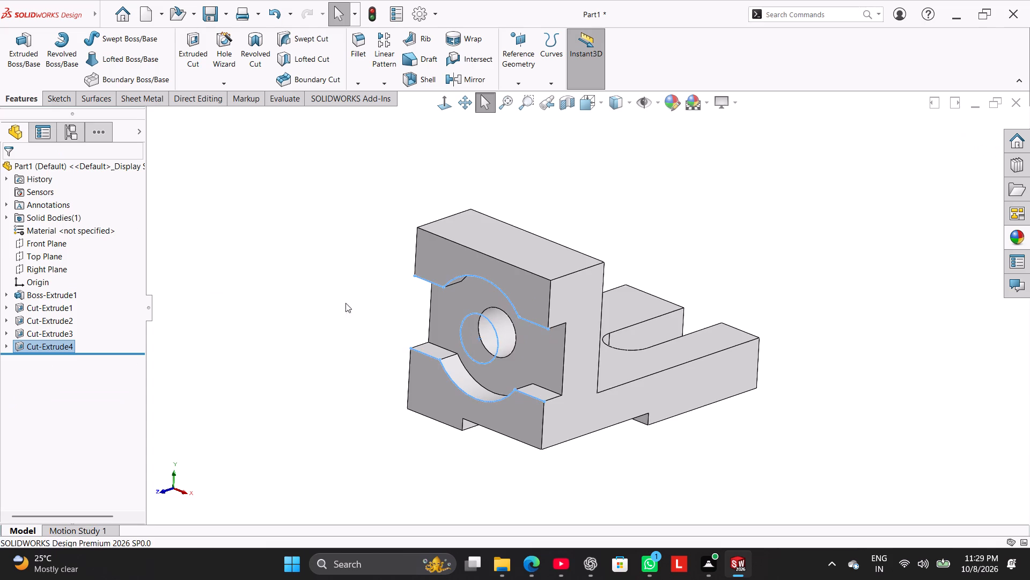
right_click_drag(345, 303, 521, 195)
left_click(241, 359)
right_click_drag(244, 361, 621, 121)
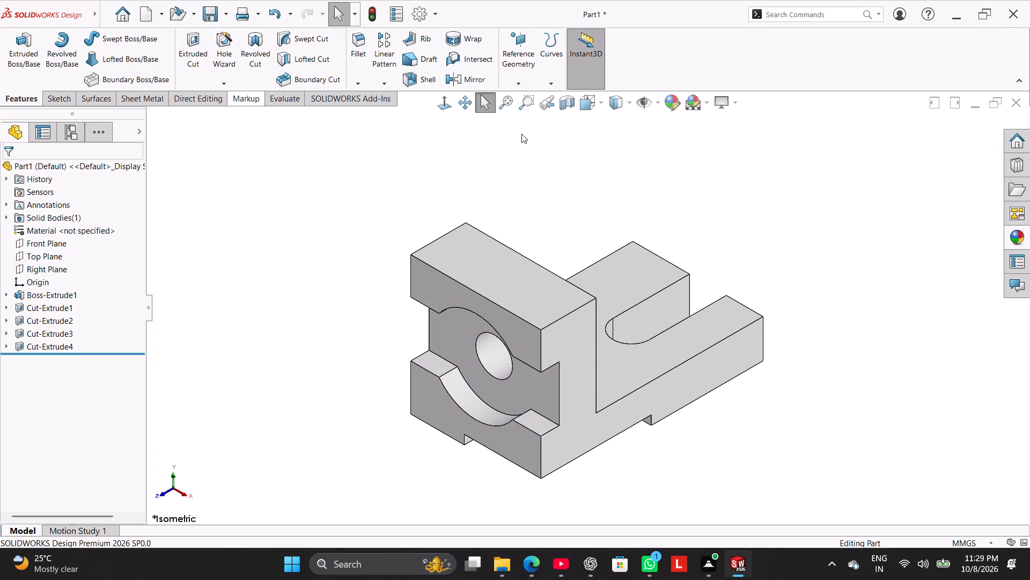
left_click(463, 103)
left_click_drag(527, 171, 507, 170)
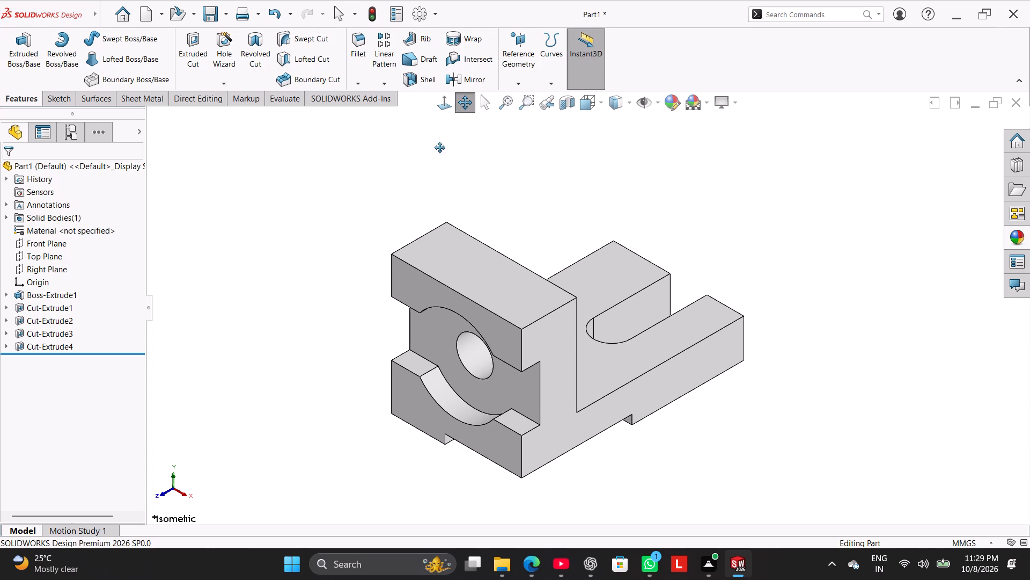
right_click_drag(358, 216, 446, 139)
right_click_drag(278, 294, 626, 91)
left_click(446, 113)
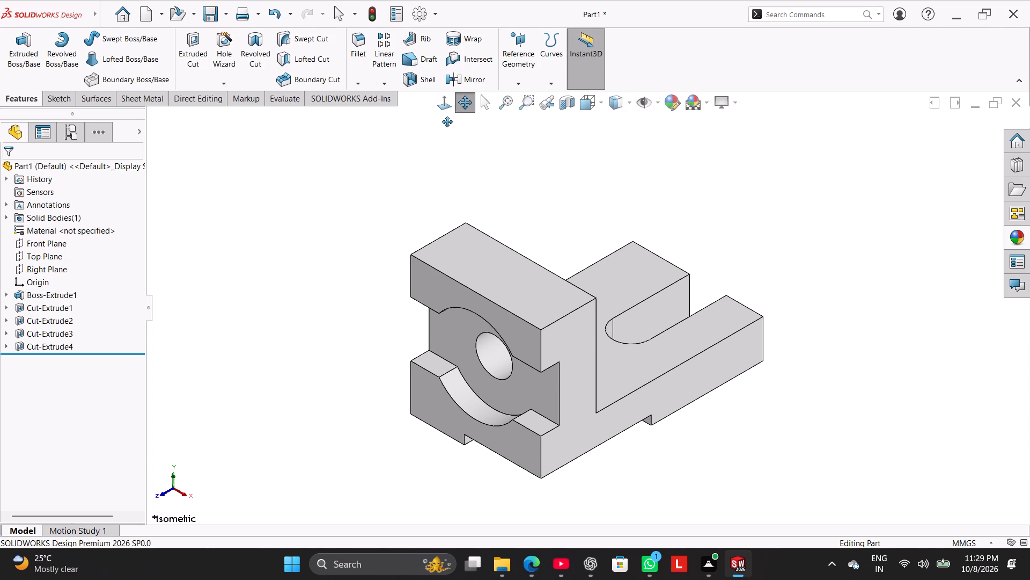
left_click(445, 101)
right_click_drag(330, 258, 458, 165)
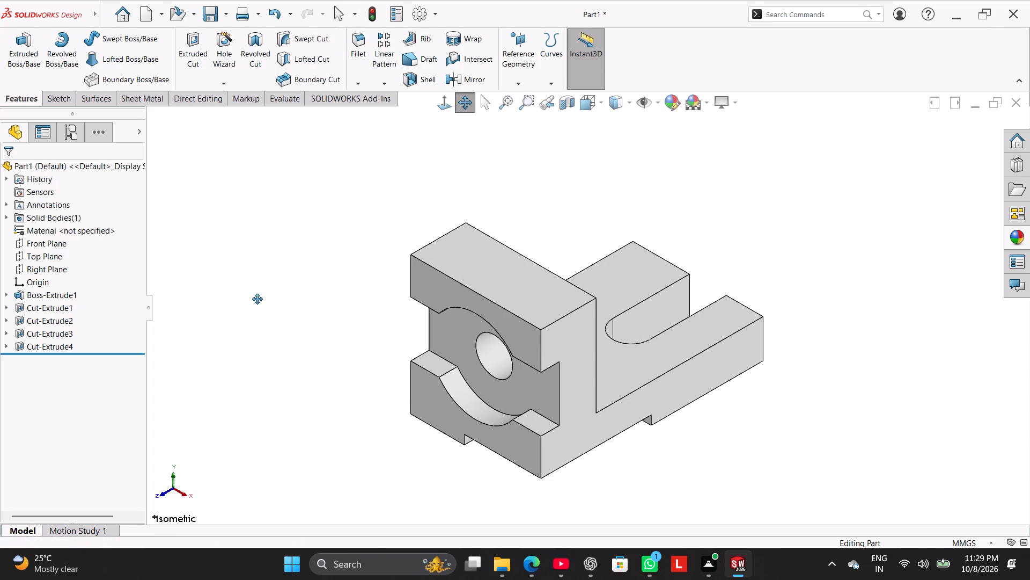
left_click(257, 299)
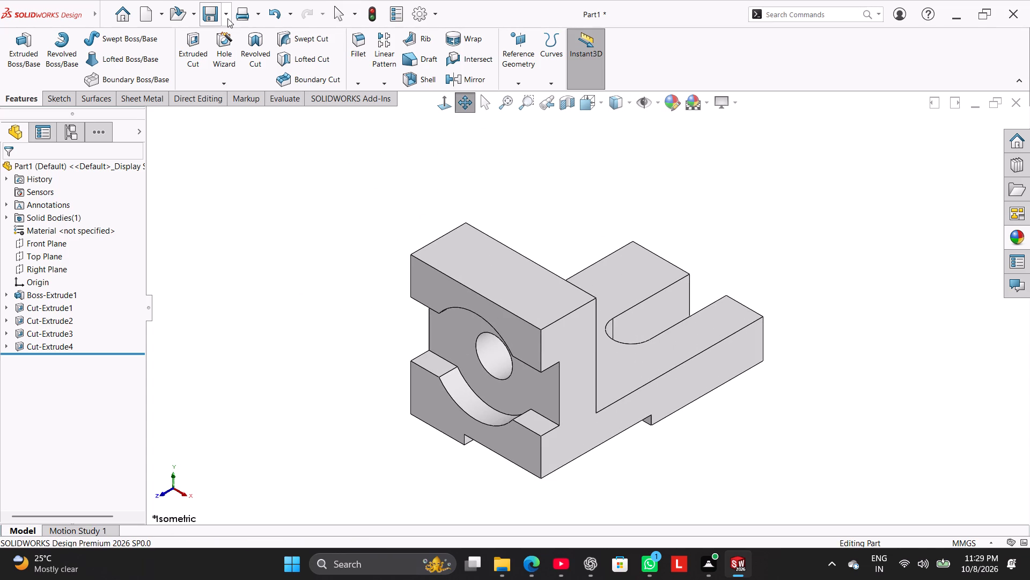
Save the part as Forked Clamp Block in the CC Symbiosis Intern folder's Work subfolder.
left_click(227, 18)
left_click(236, 44)
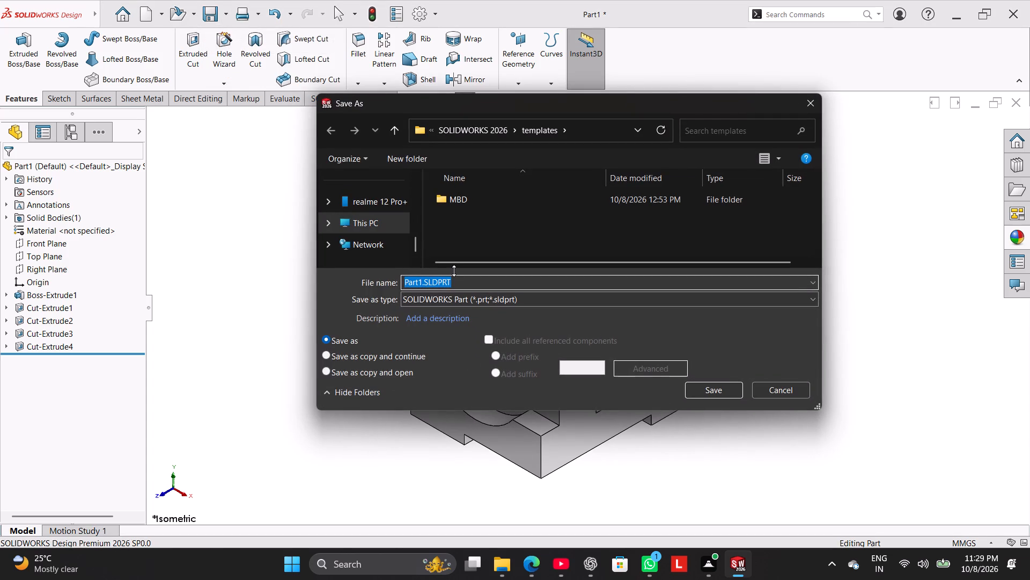
key("ctrl+v")
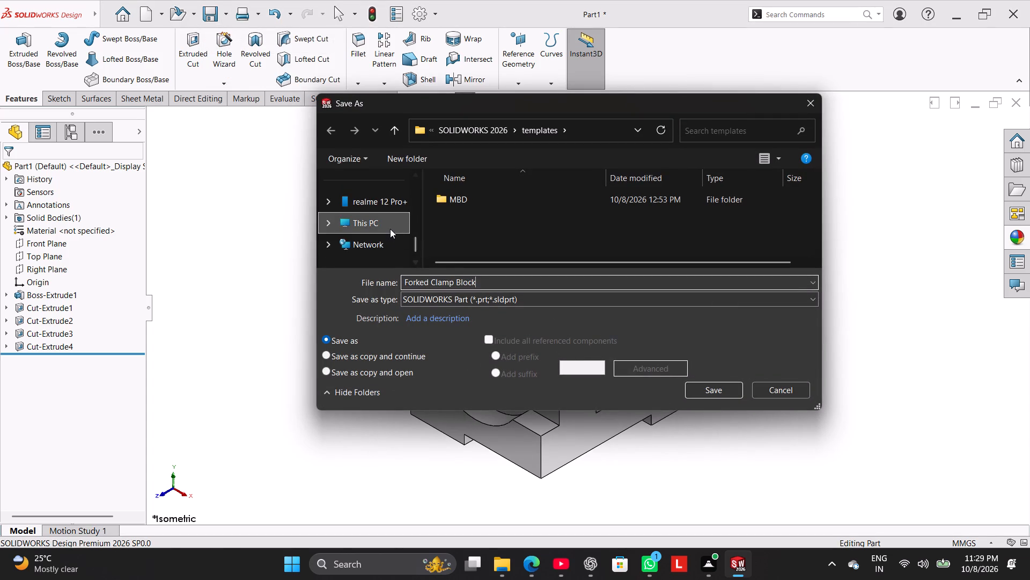
scroll(390, 229, "up", 4)
left_click(379, 205)
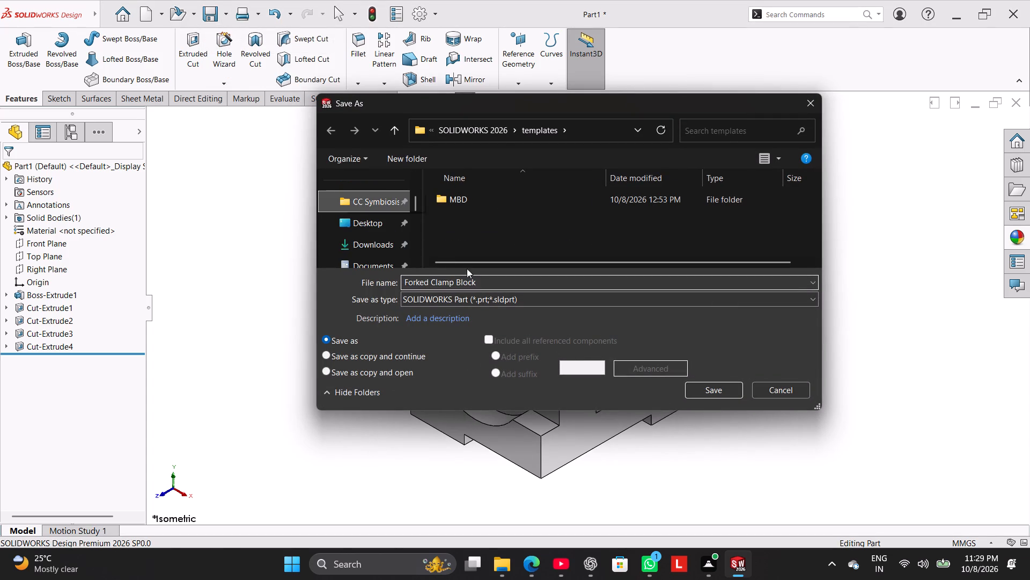
double_click(695, 240)
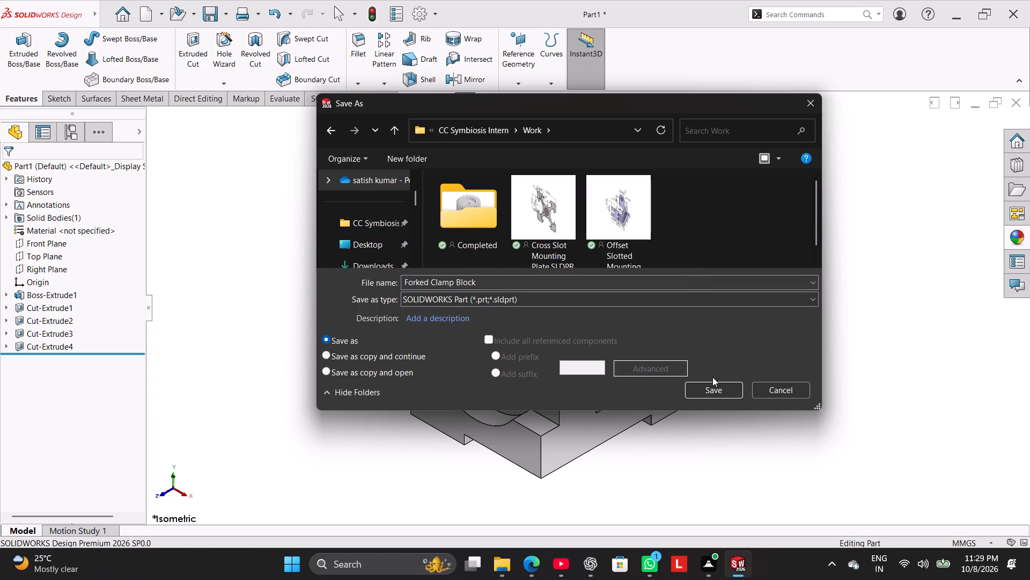
left_click(713, 389)
Save a PDF version of the part as Forked Clamp Block.pdf in the Work folder.
left_click(223, 11)
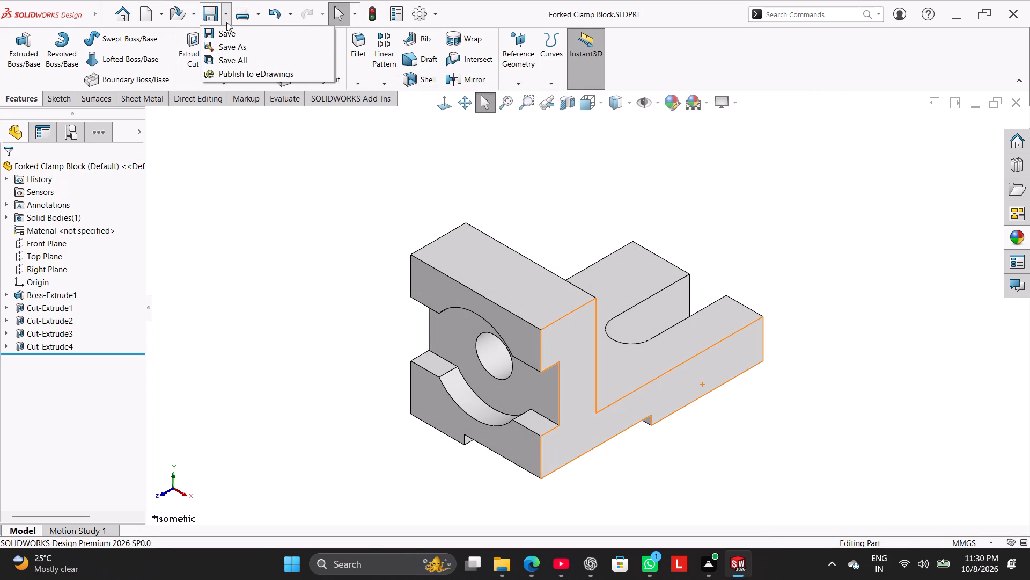
left_click(229, 44)
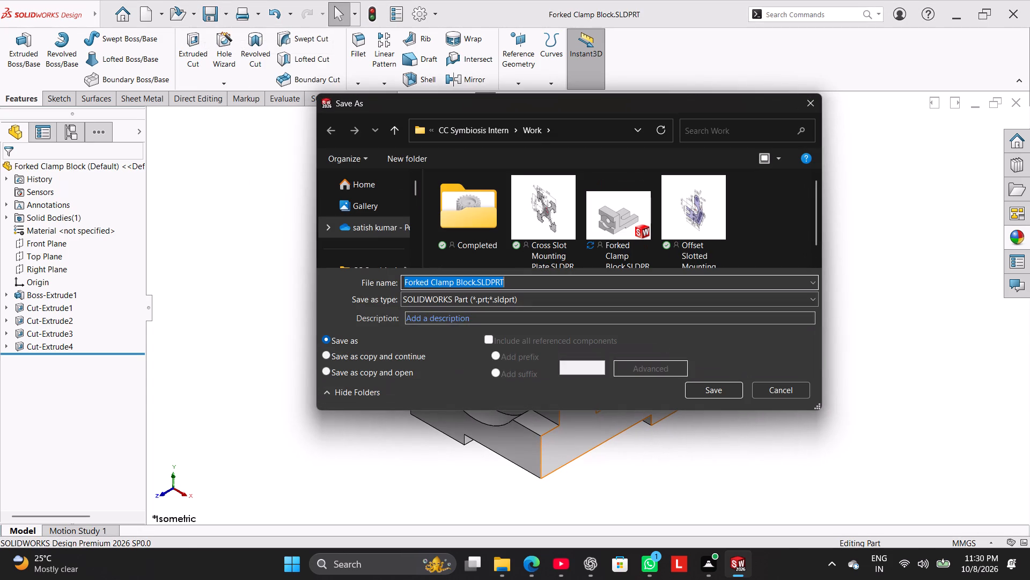
left_click(515, 303)
left_click(520, 103)
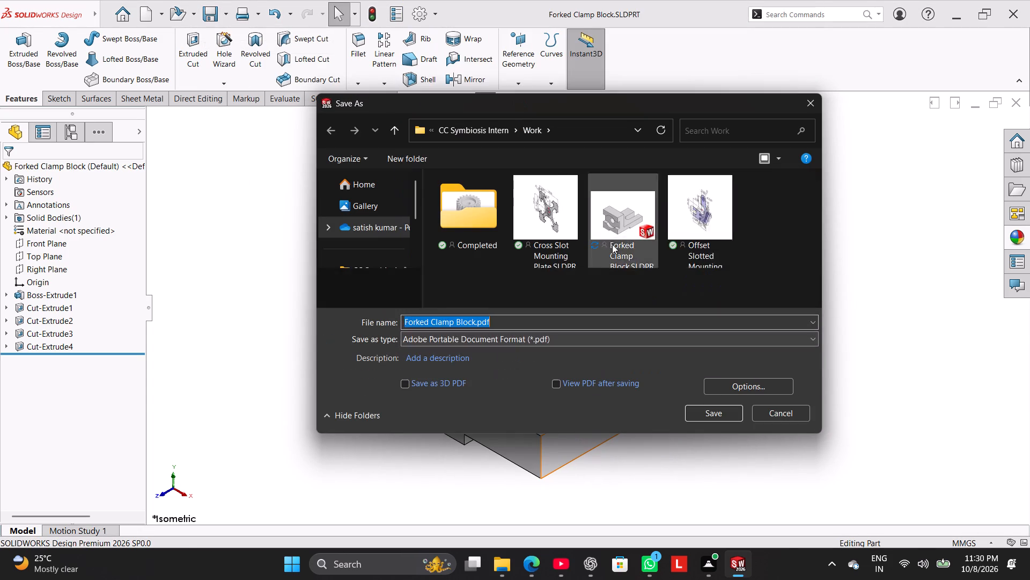
left_click(704, 408)
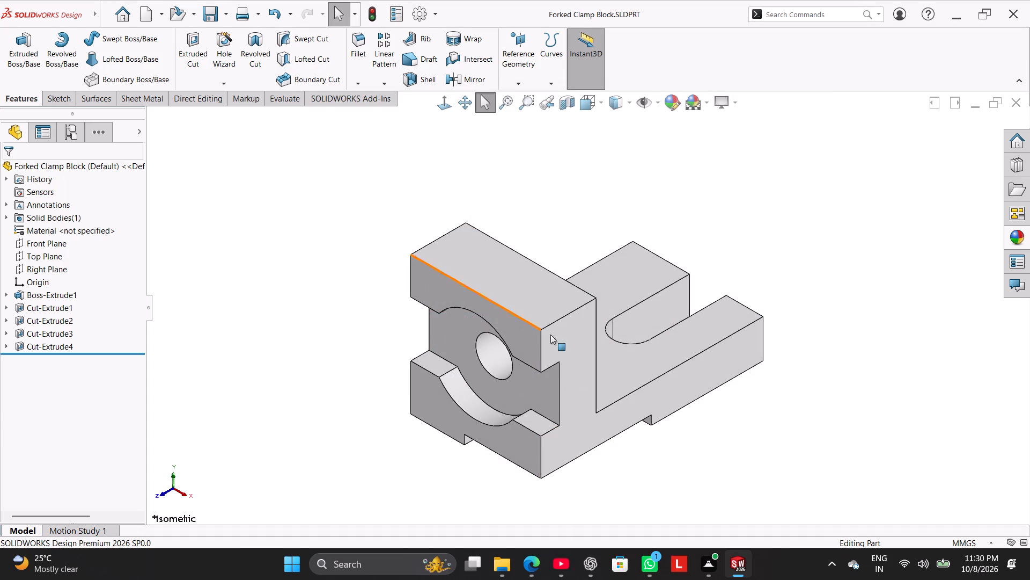